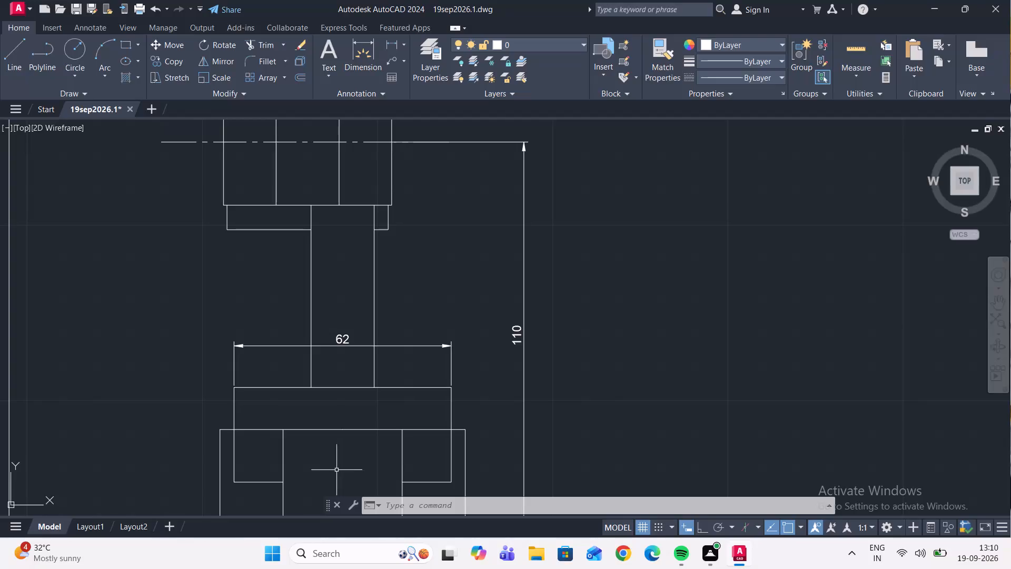
Compare the orthographic view of the bracket with the dimensioned isometric view to find which dimensions are still missing.
scroll(336, 470, down, 1)
scroll(335, 468, up, 1)
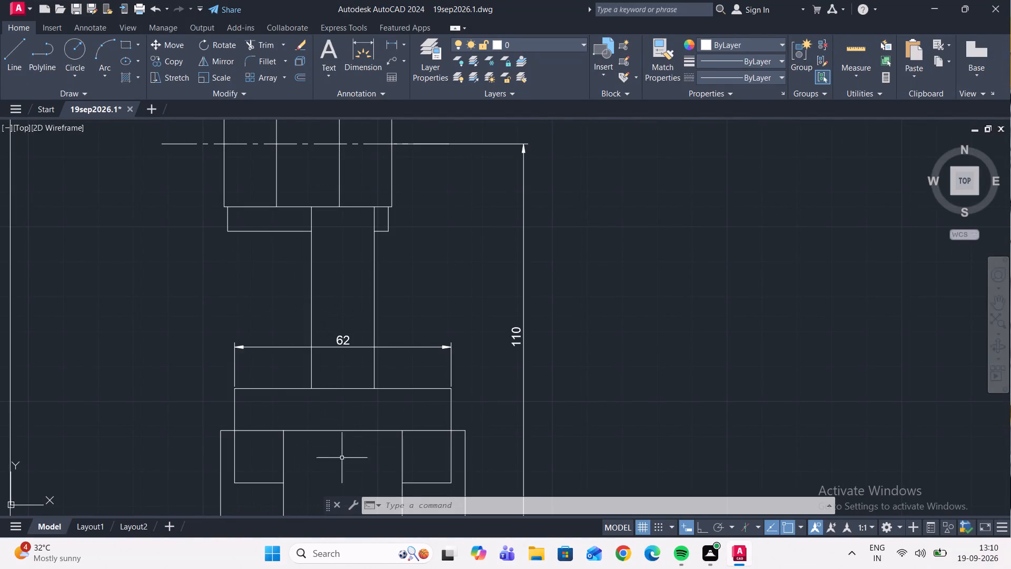
scroll(354, 464, down, 2)
middle_drag(324, 388, 283, 341)
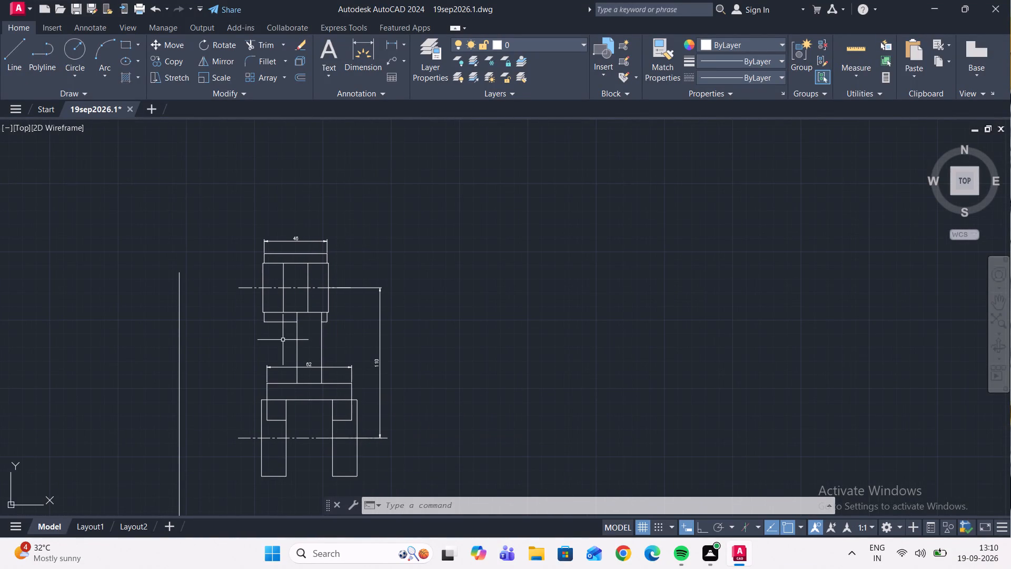
scroll(225, 307, up, 1)
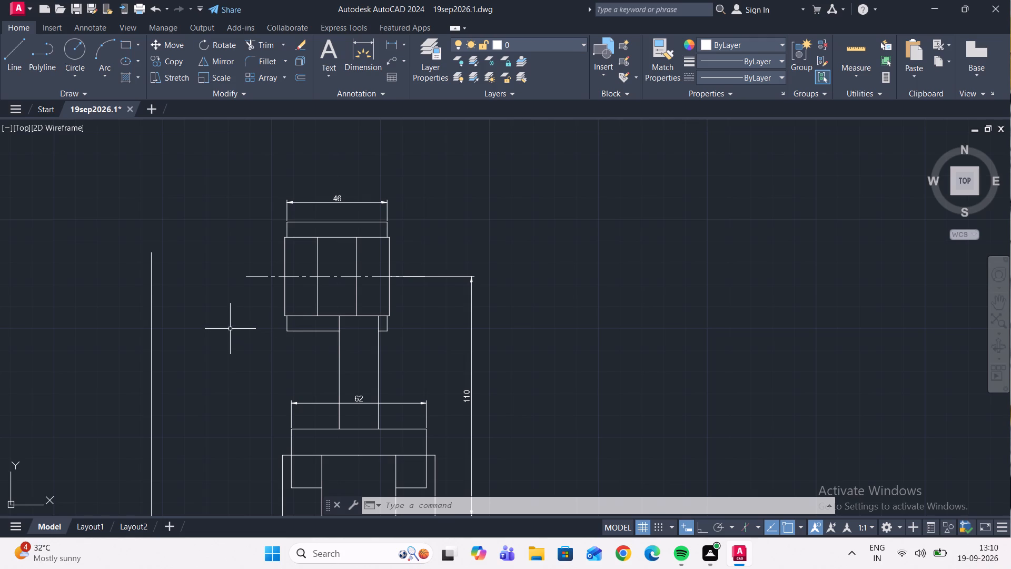
scroll(289, 323, down, 2)
scroll(283, 341, up, 1)
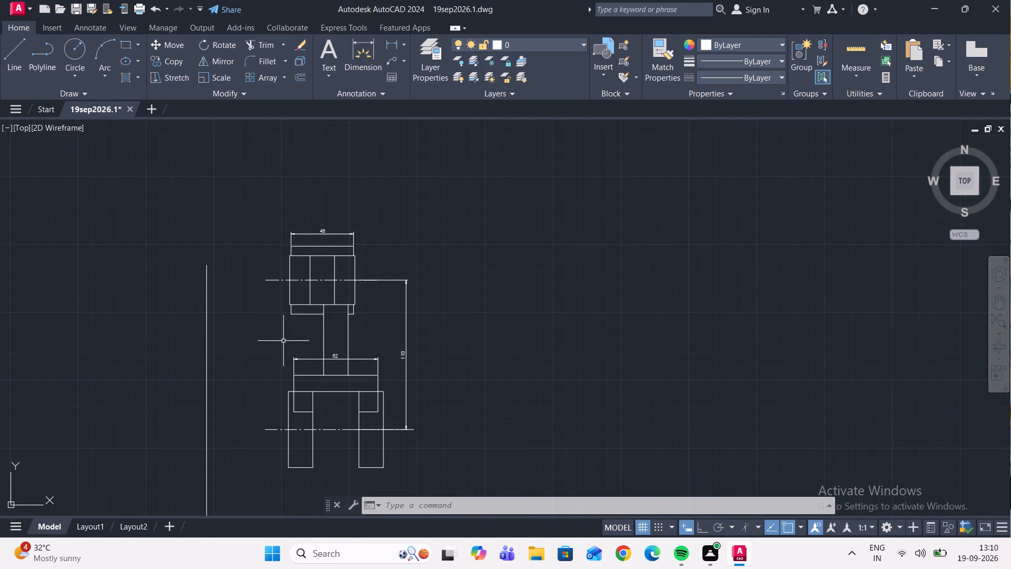
scroll(299, 341, up, 1)
scroll(316, 291, down, 5)
scroll(334, 339, up, 3)
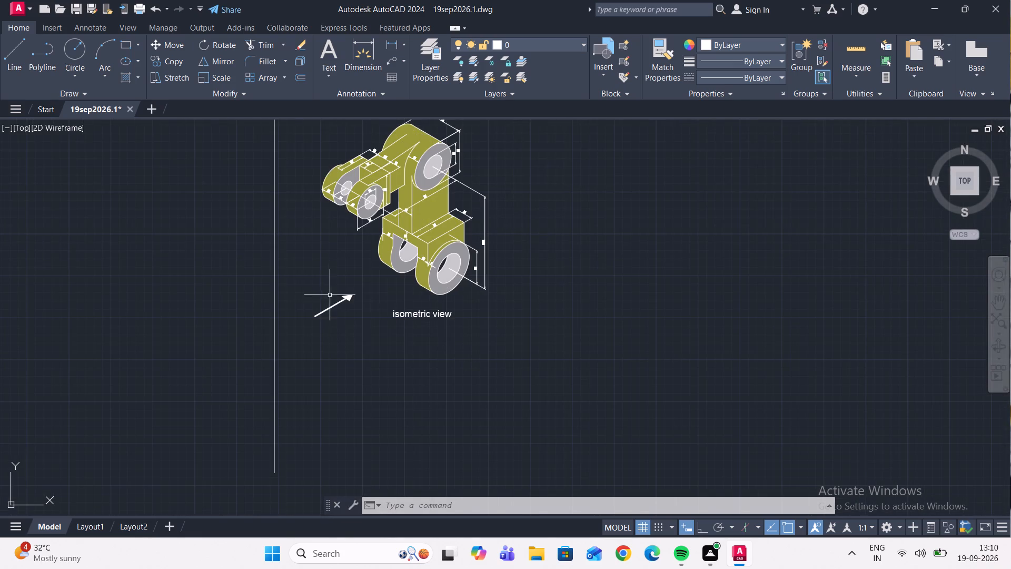
middle_drag(325, 300, 292, 397)
scroll(293, 352, up, 1)
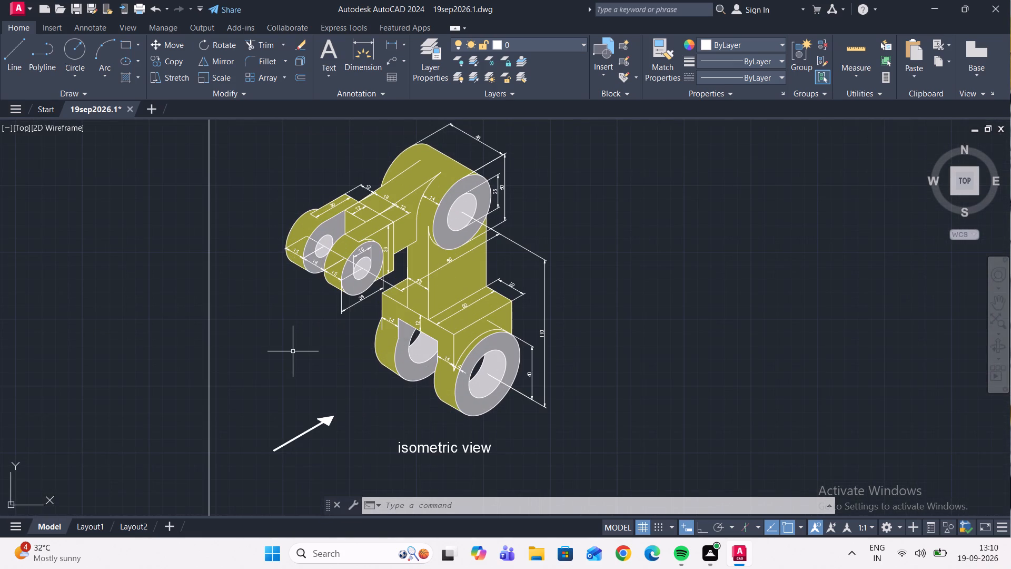
middle_drag(294, 350, 335, 445)
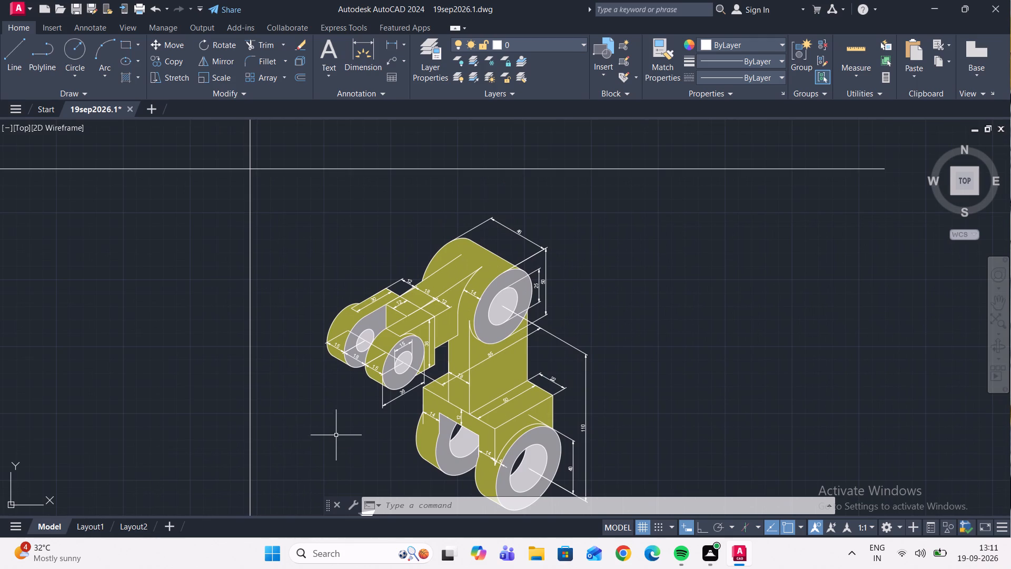
middle_drag(323, 382, 390, 381)
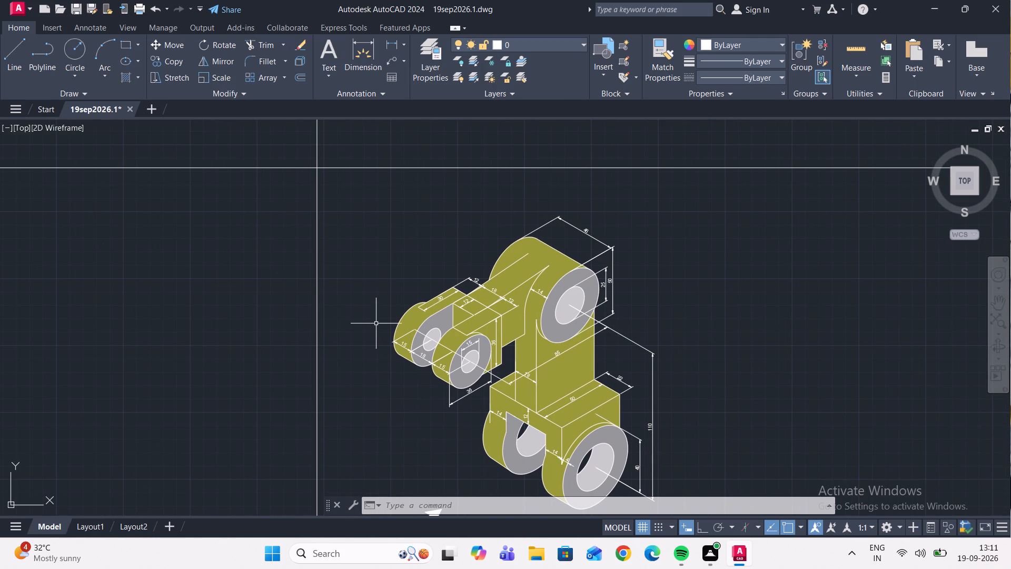
scroll(376, 323, down, 1)
middle_drag(376, 323, 345, 419)
middle_drag(352, 423, 352, 425)
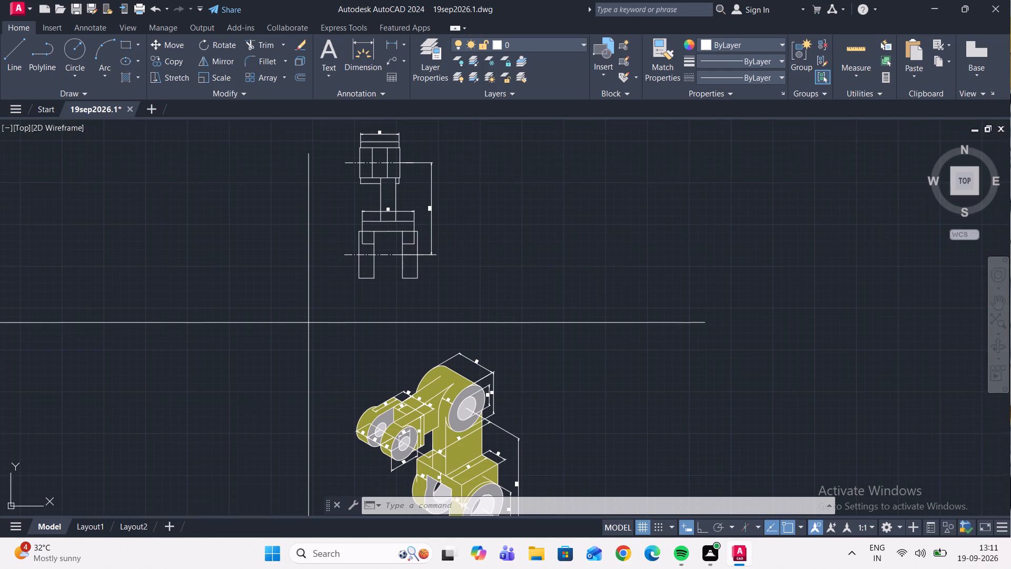
middle_drag(352, 425, 350, 446)
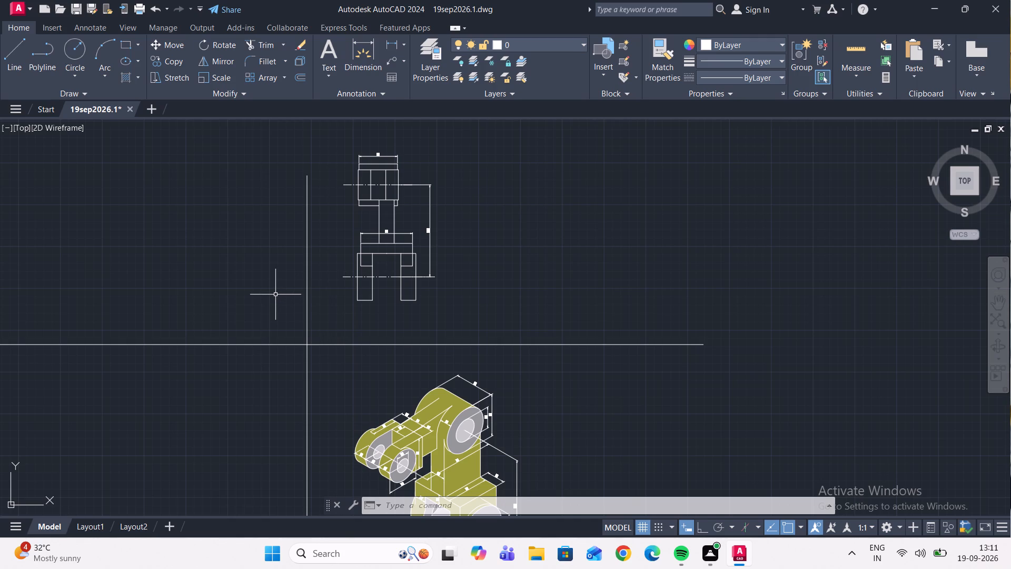
Add linear dimensions for the width of each of the two lower fork legs, placed just below their bottom edges.
middle_drag(275, 295, 207, 294)
scroll(277, 241, up, 1)
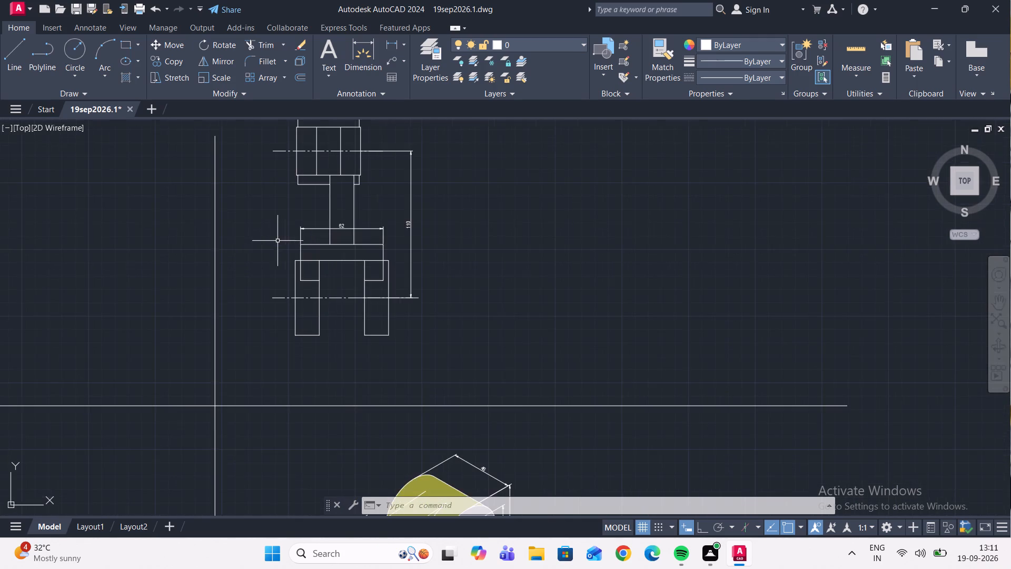
scroll(277, 241, up, 1)
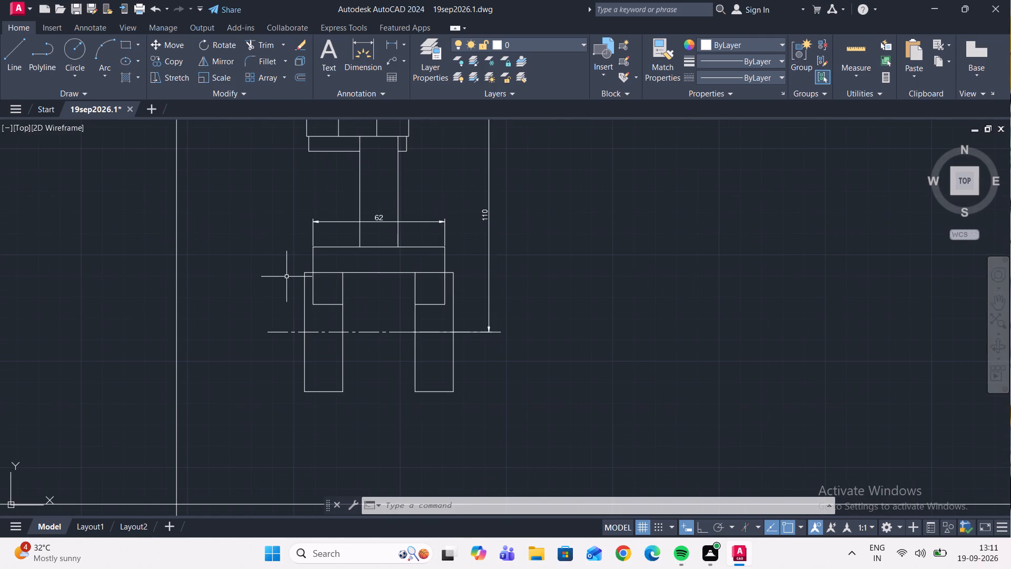
scroll(279, 263, down, 2)
scroll(291, 302, up, 2)
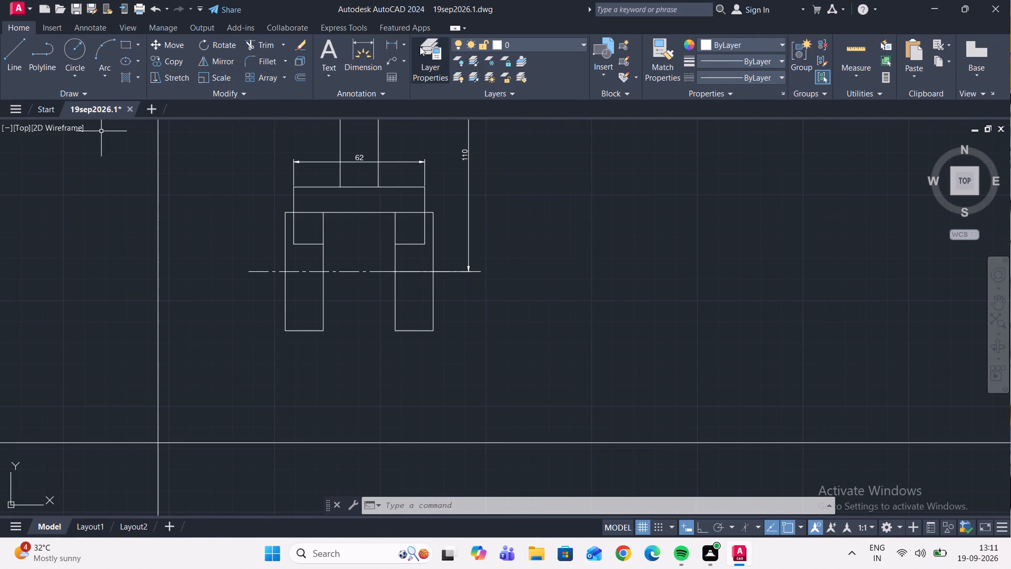
click(394, 44)
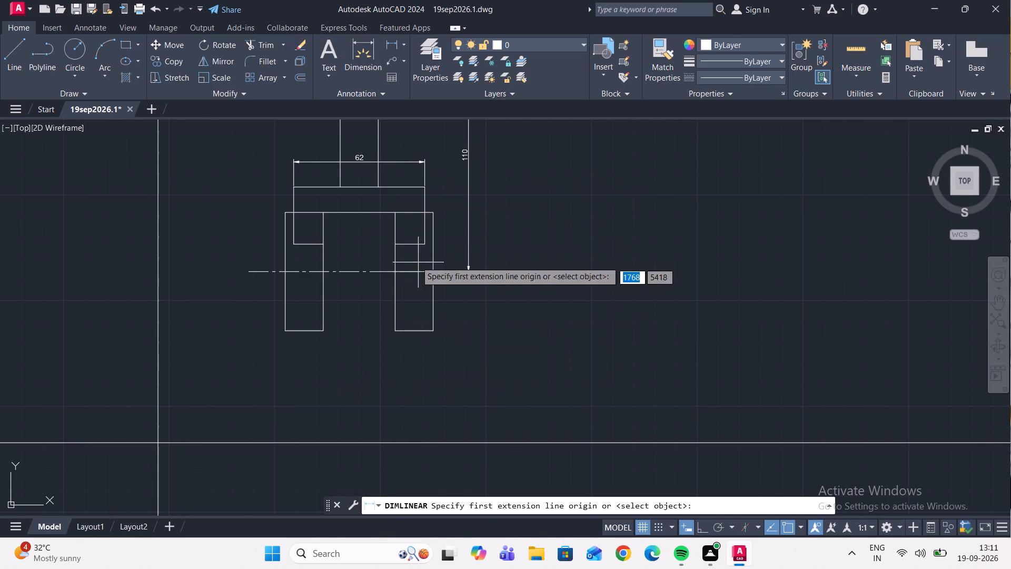
click(324, 331)
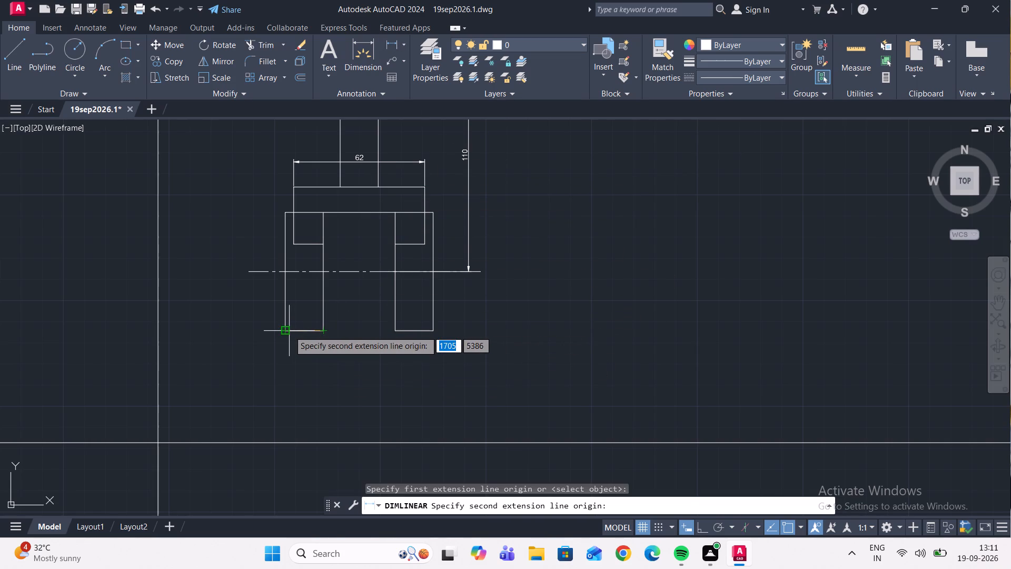
click(283, 331)
click(286, 345)
scroll(342, 348, up, 1)
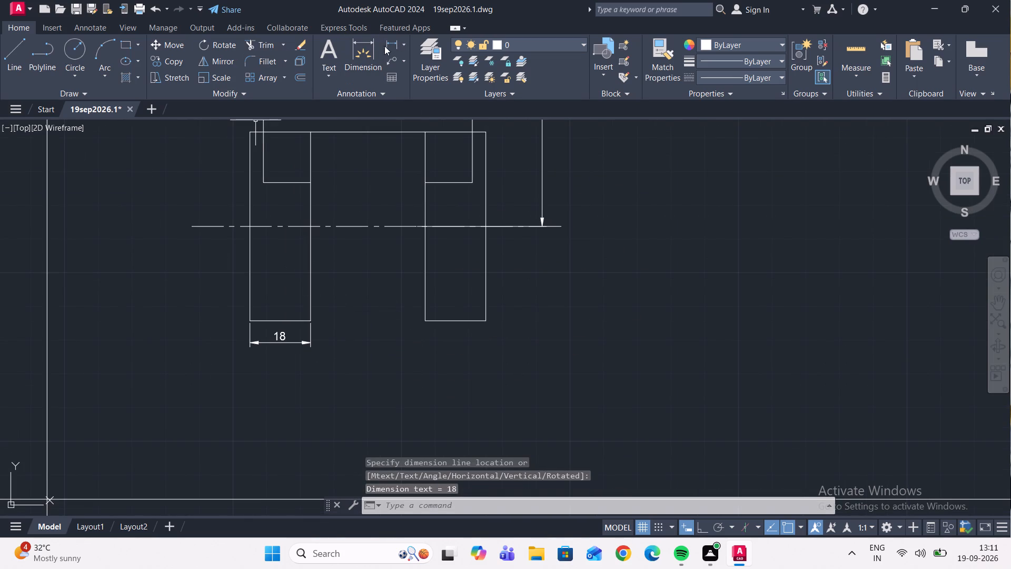
click(389, 43)
click(429, 321)
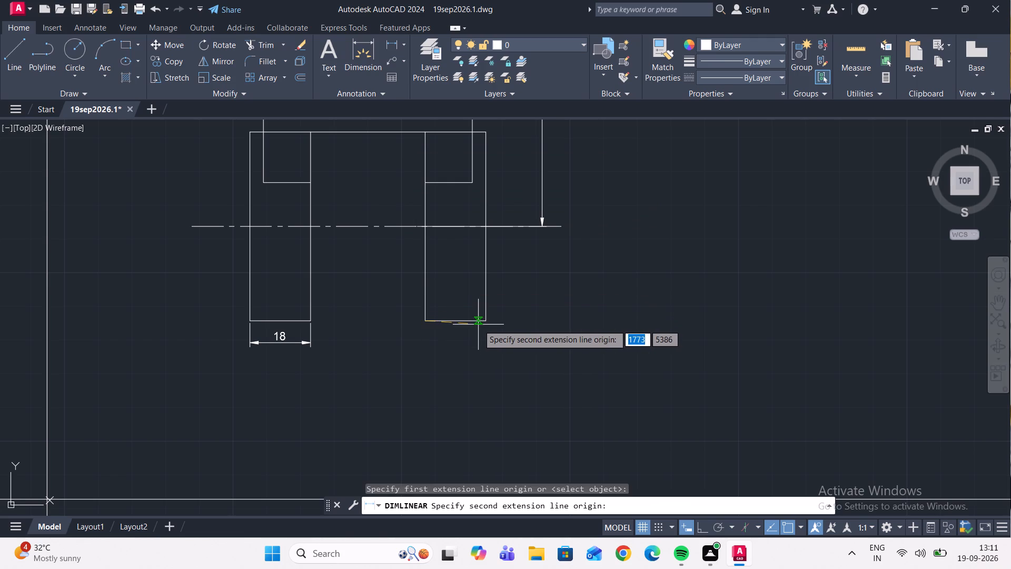
click(484, 323)
click(477, 342)
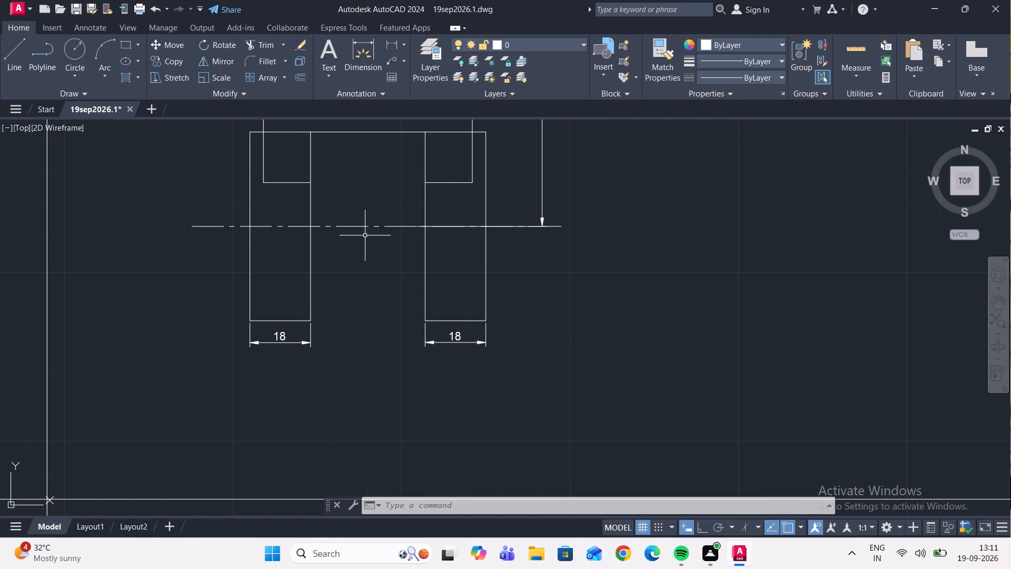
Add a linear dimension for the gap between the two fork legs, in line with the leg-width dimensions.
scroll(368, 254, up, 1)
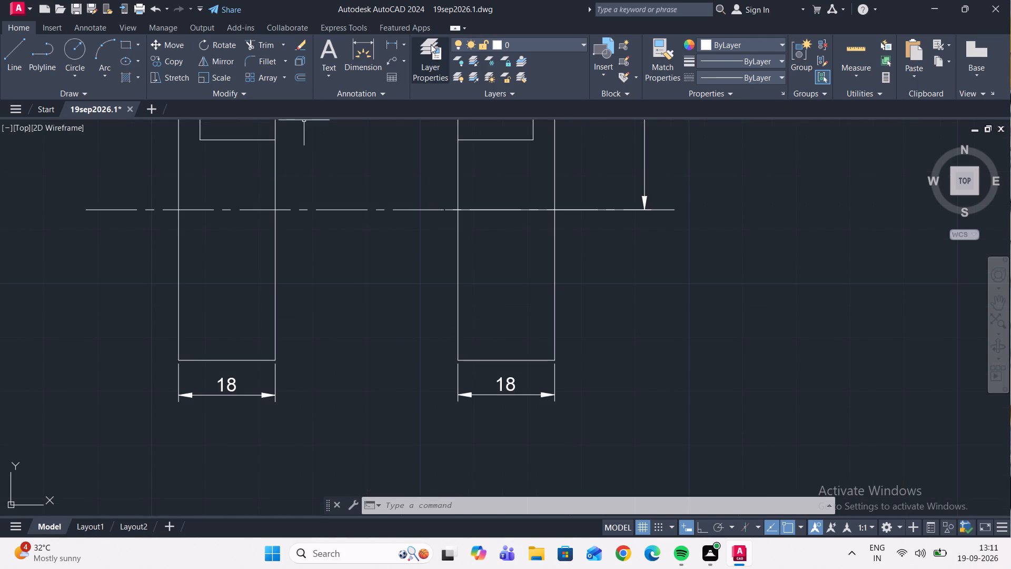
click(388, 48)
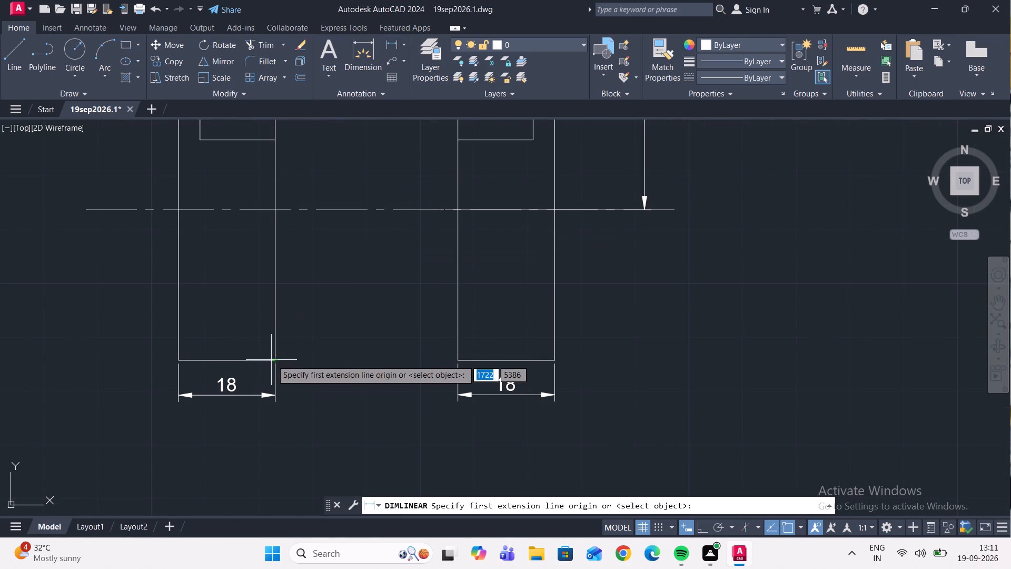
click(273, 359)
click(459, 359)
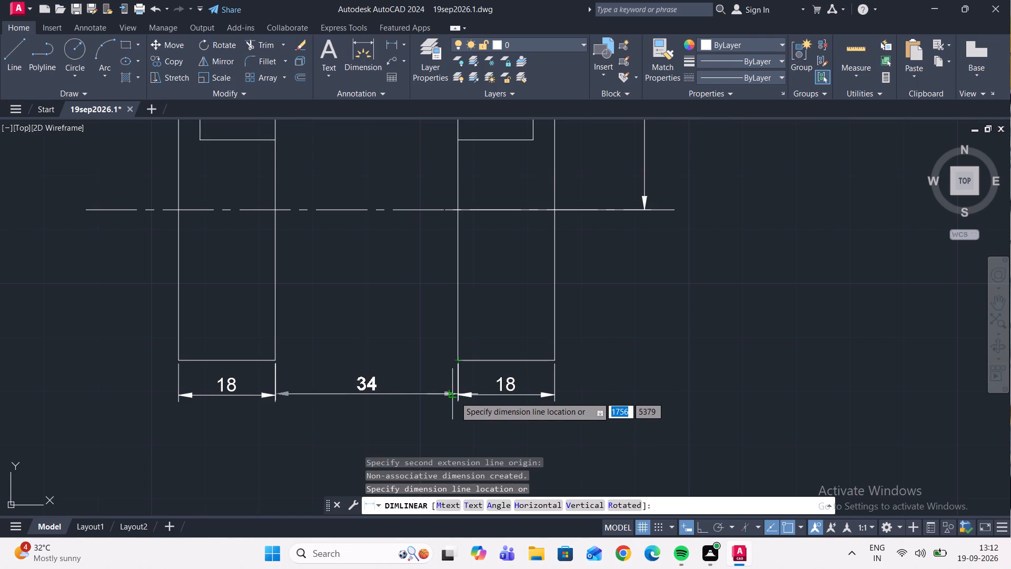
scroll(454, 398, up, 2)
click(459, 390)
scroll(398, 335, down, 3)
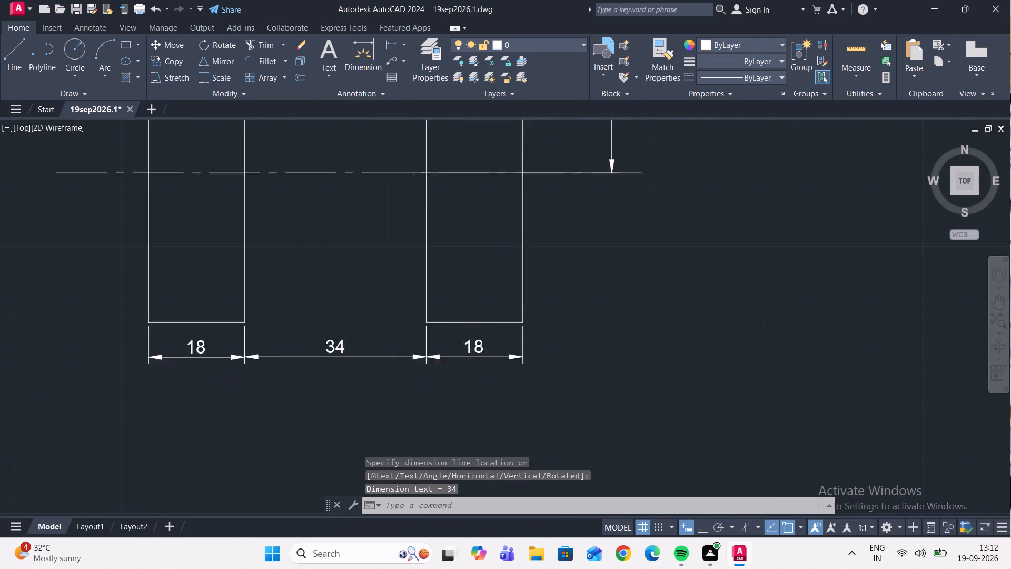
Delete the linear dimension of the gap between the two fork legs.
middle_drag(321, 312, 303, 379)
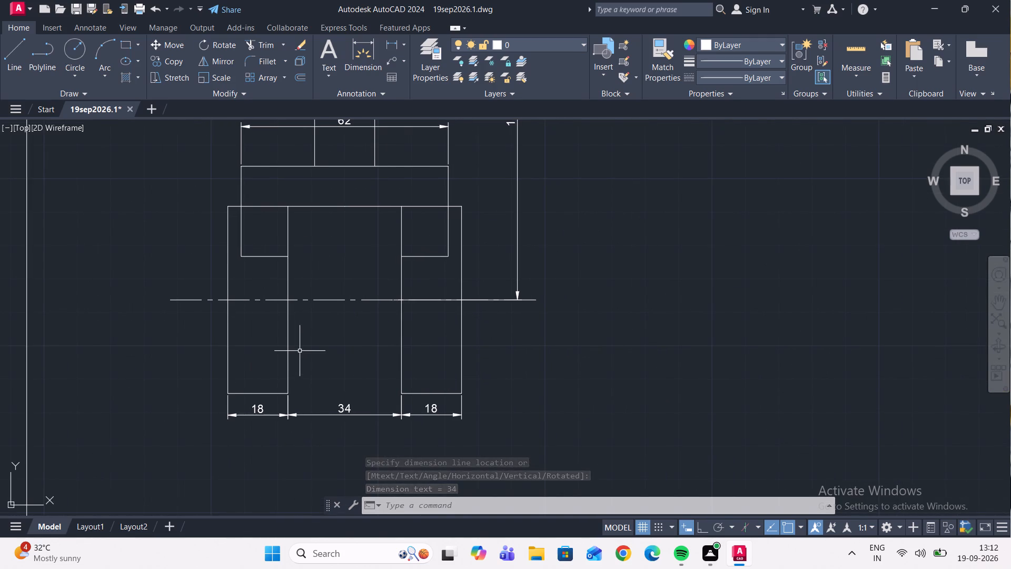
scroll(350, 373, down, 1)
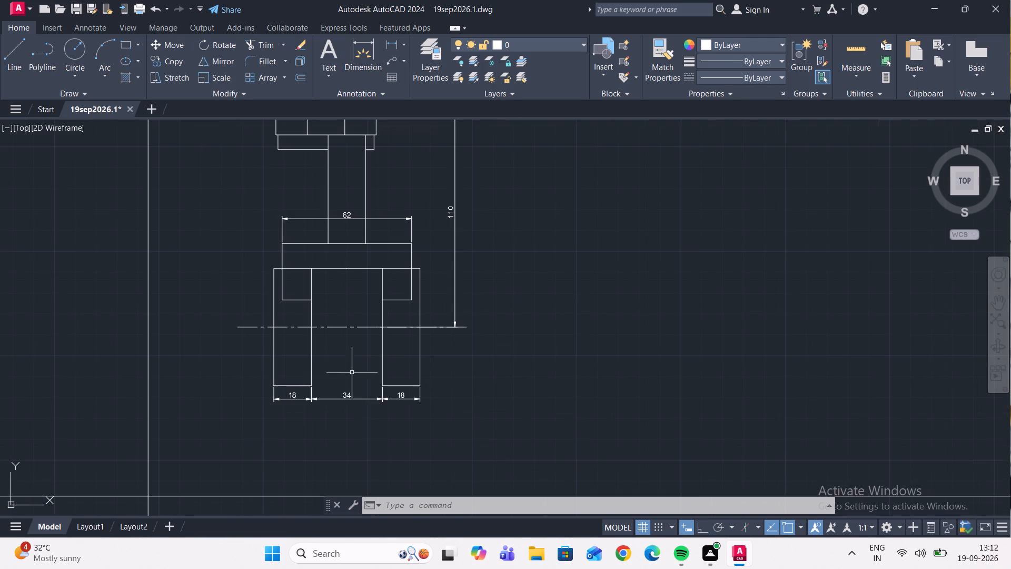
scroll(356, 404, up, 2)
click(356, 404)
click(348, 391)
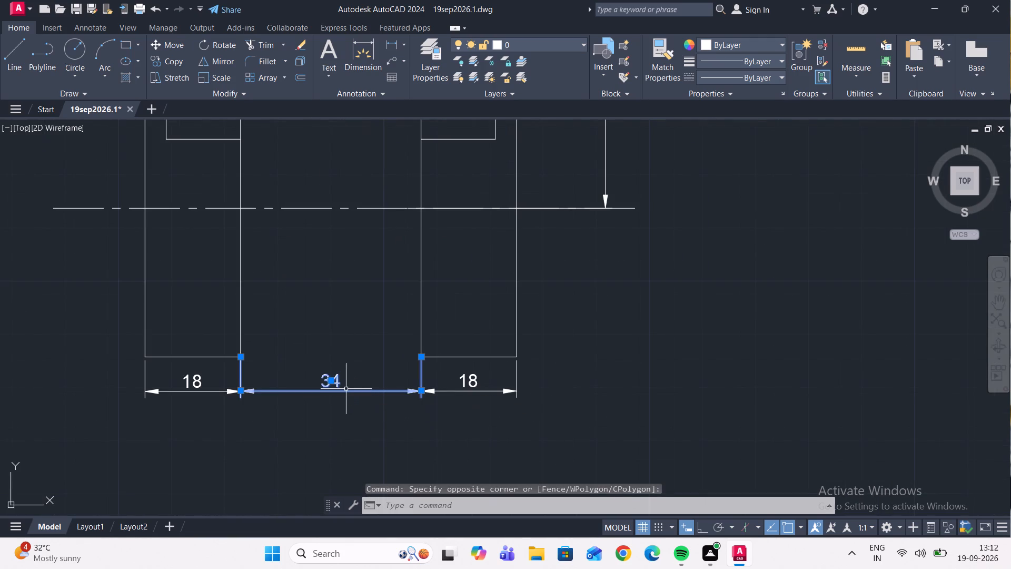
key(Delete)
Add a linear dimension for the overall width across both fork legs' outer edges, placed below the leg-width dimensions.
scroll(346, 389, down, 7)
scroll(383, 415, up, 4)
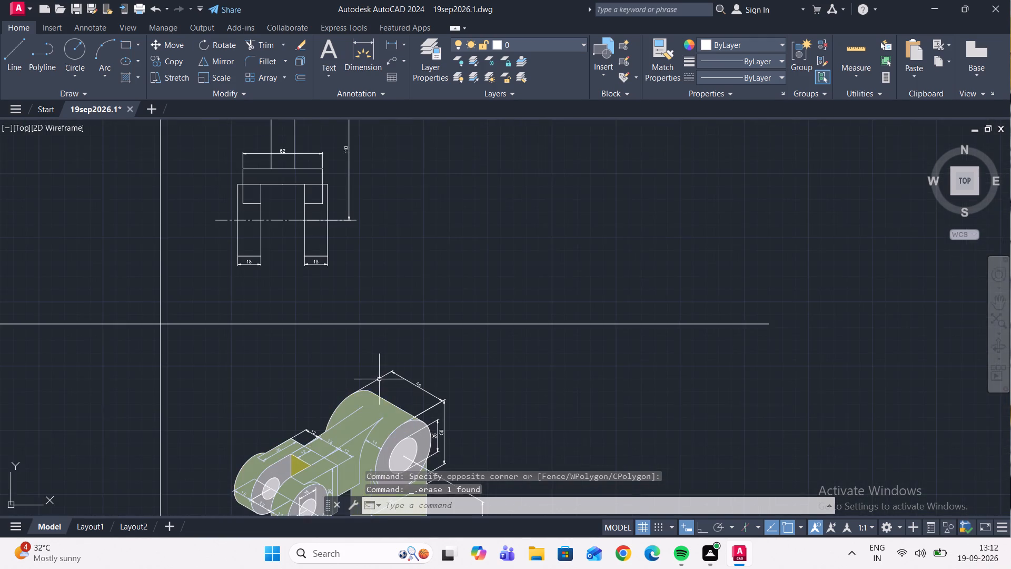
middle_drag(376, 350, 395, 298)
scroll(393, 285, down, 1)
scroll(385, 284, up, 1)
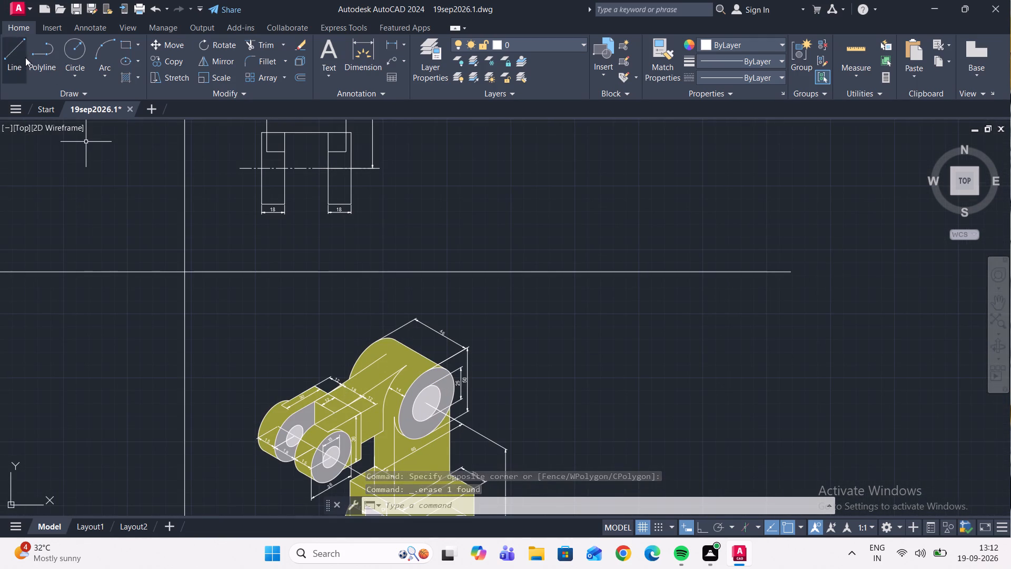
click(395, 45)
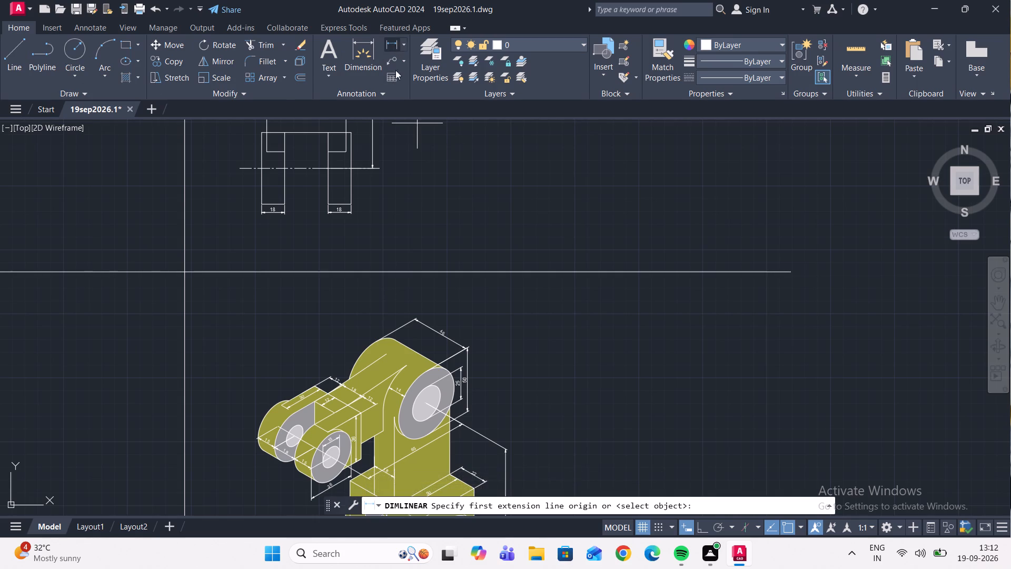
scroll(265, 208, up, 3)
click(243, 191)
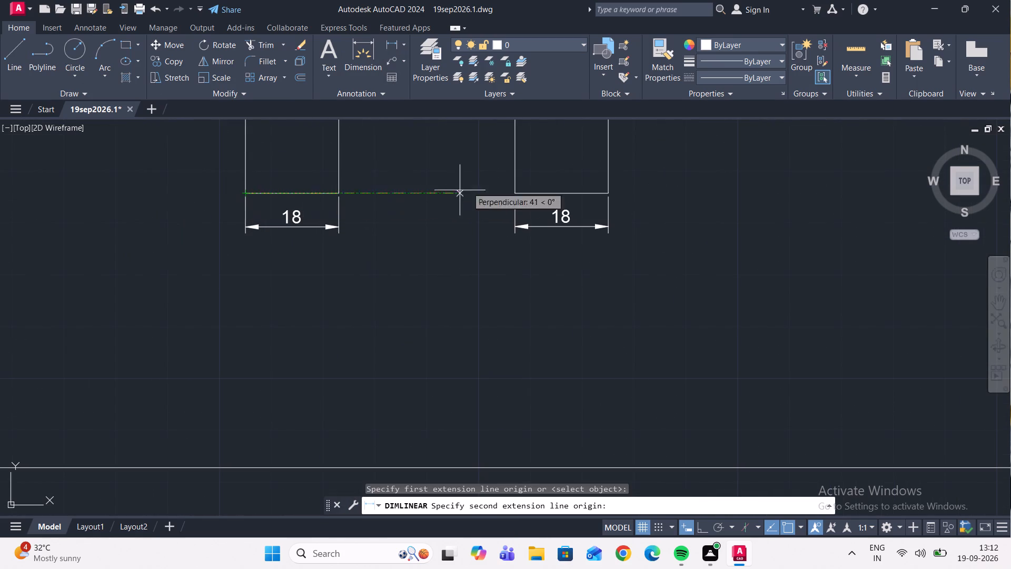
click(609, 193)
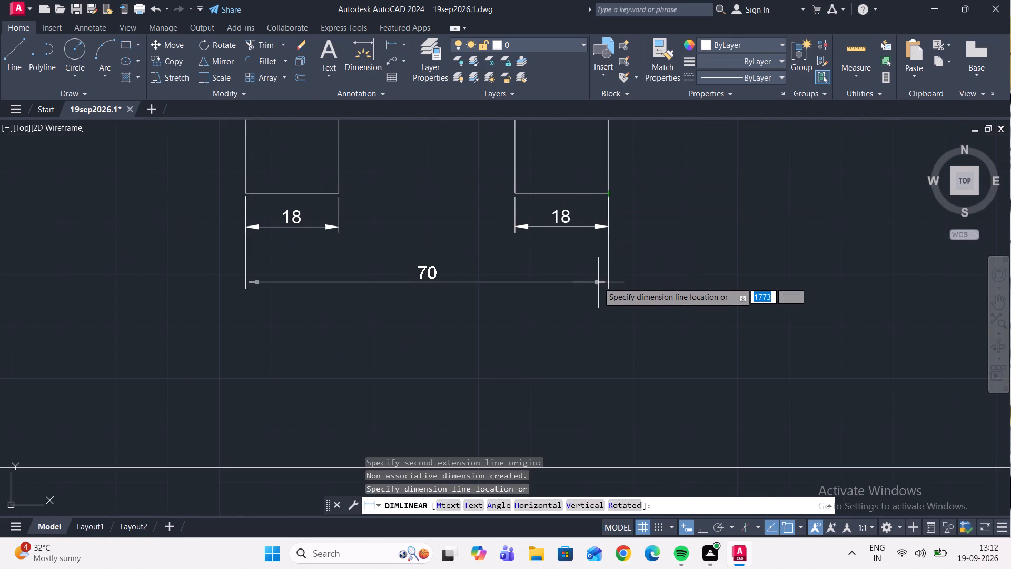
click(598, 283)
scroll(596, 282, down, 1)
middle_drag(548, 250, 548, 266)
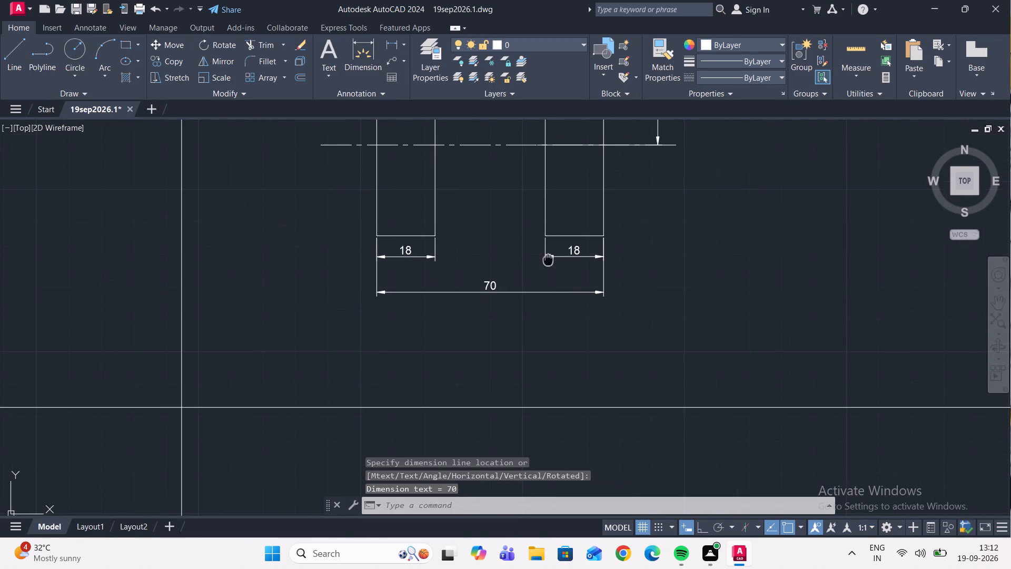
middle_drag(548, 266, 522, 308)
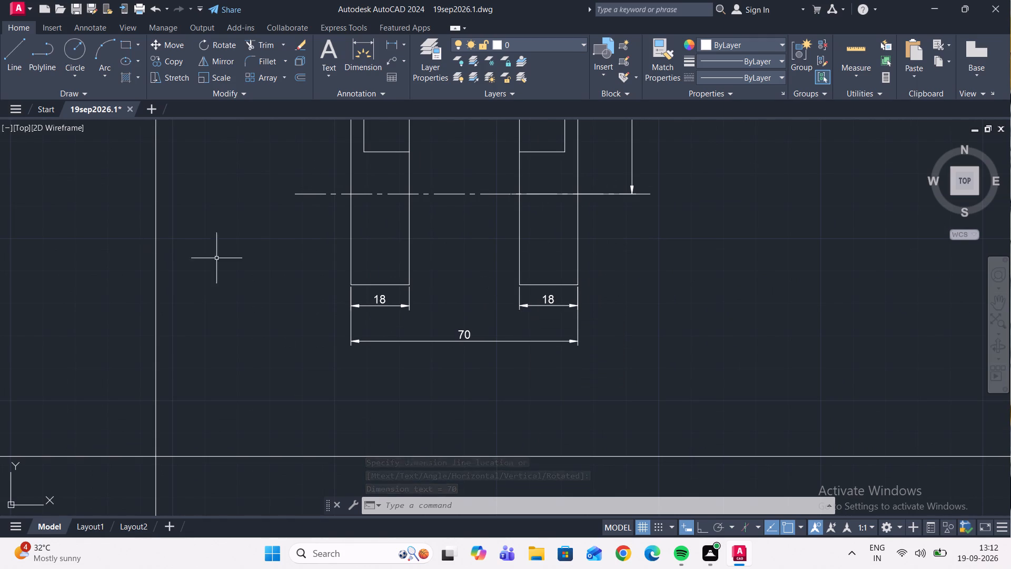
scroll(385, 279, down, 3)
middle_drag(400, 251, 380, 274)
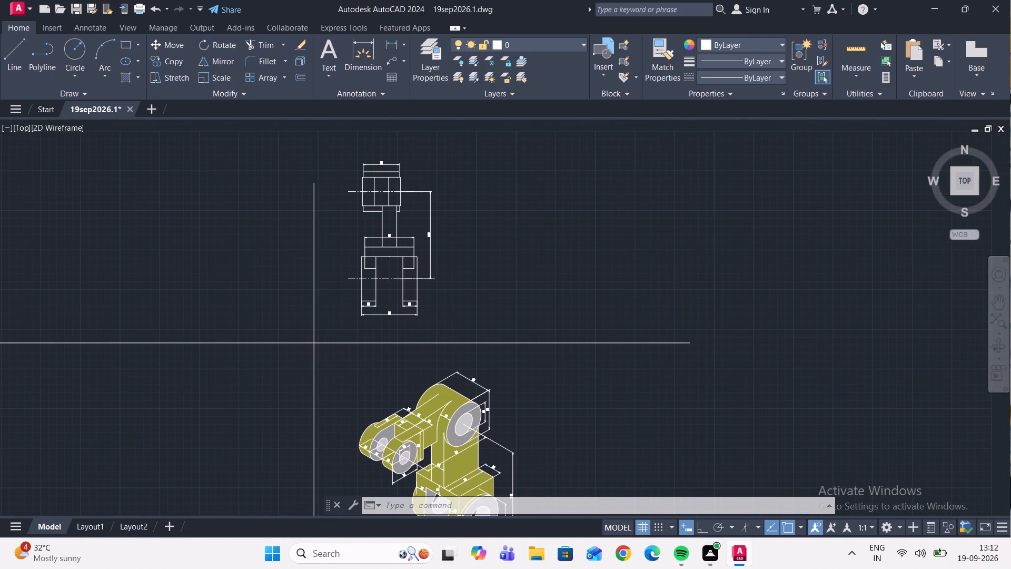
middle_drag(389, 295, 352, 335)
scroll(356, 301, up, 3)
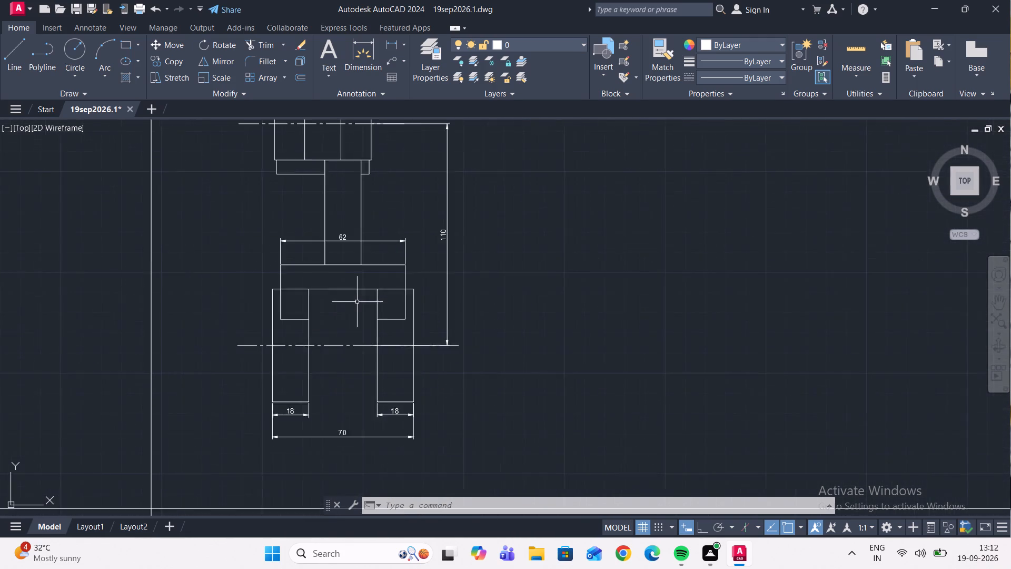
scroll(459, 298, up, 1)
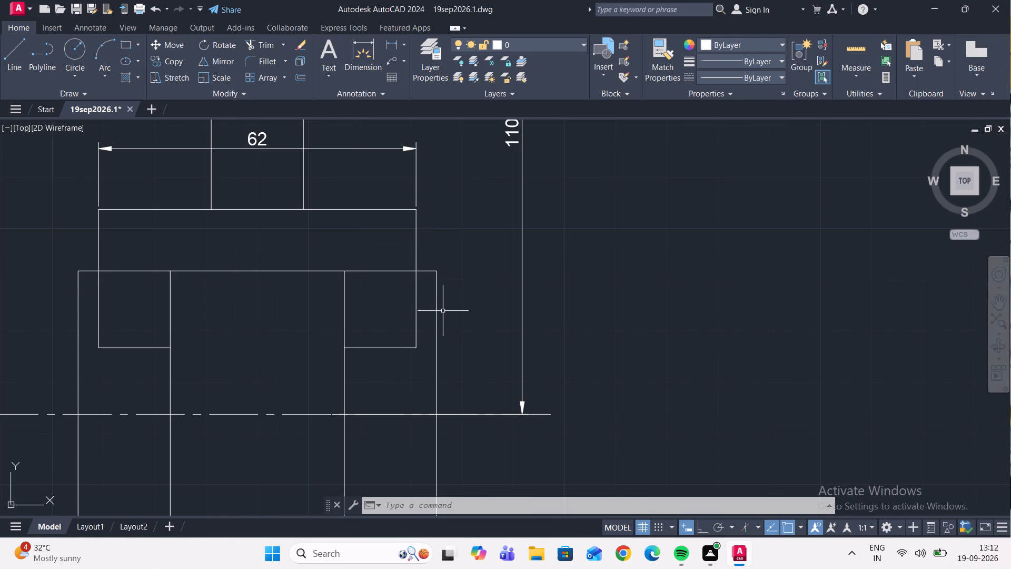
Add a vertical linear dimension from the lower centreline to the top edge of the 62-wide block, placed inside the 110 dimension.
scroll(442, 312, up, 1)
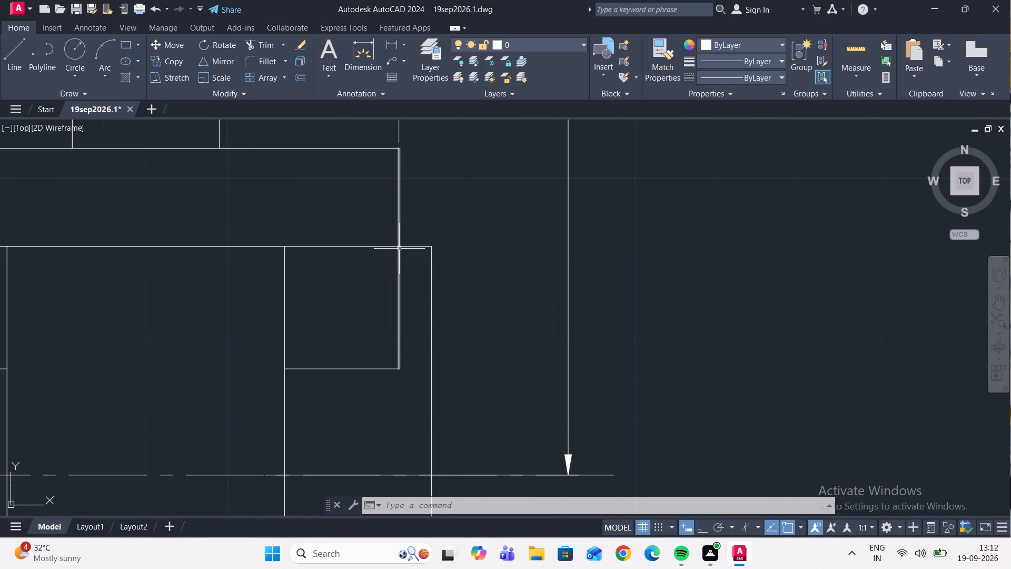
click(381, 39)
click(390, 42)
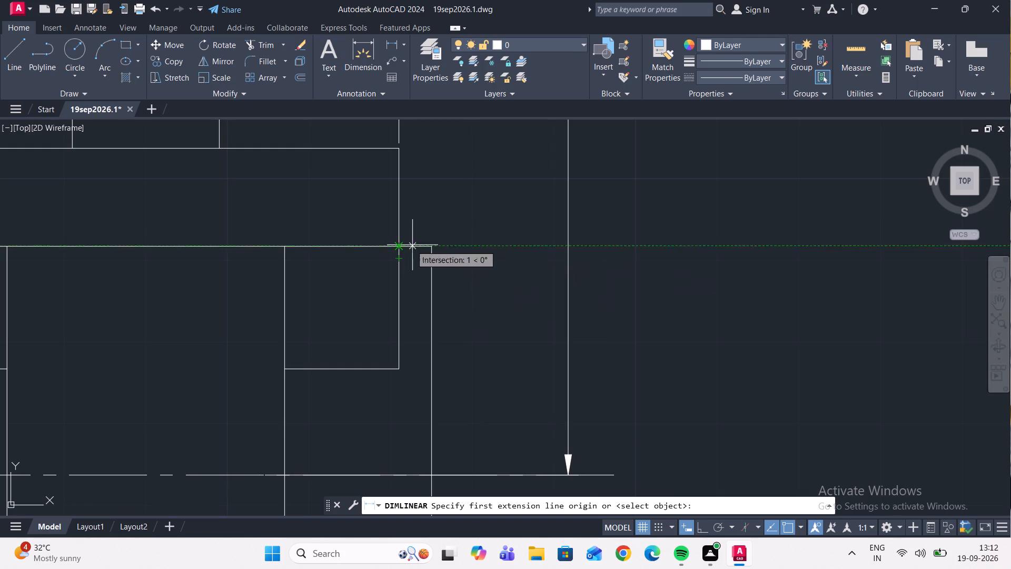
scroll(428, 250, up, 1)
scroll(429, 216, down, 2)
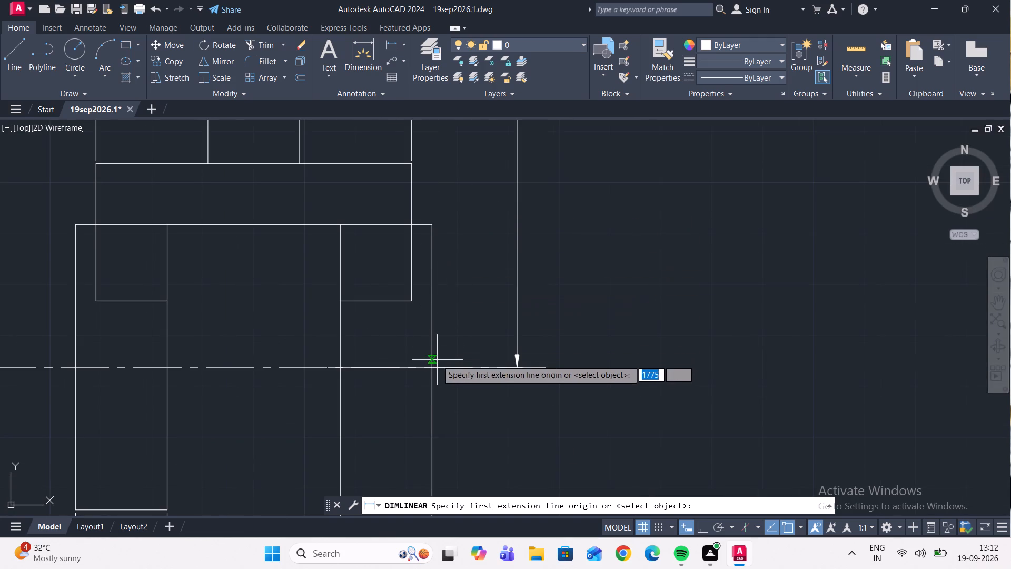
click(433, 369)
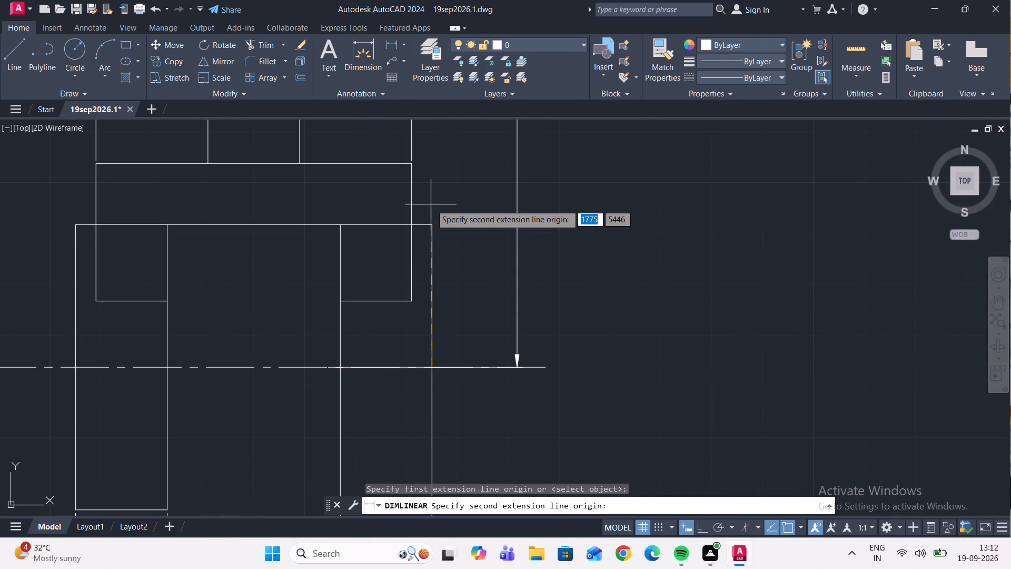
click(412, 165)
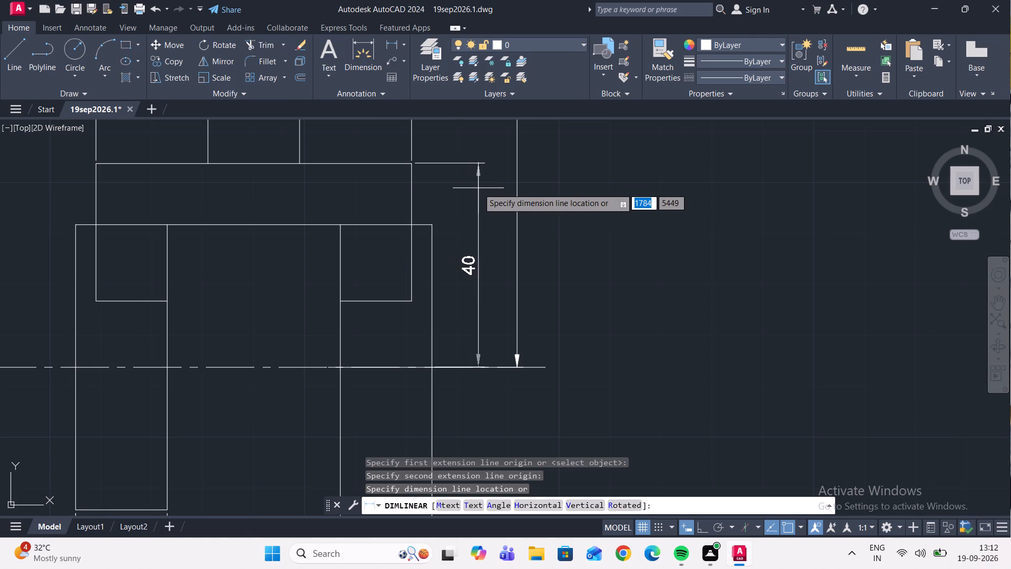
scroll(478, 188, up, 1)
click(482, 192)
scroll(490, 212, down, 3)
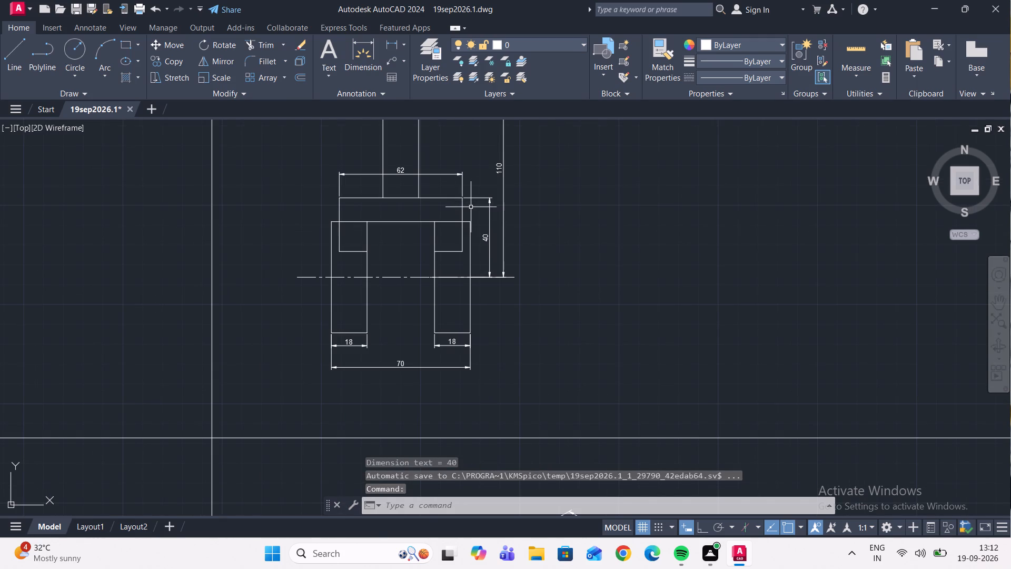
Add a linear dimension just below the upper boss, from the lower strip's outer left corner to the web's left edge.
scroll(477, 223, down, 1)
middle_drag(472, 179, 483, 259)
middle_drag(483, 271, 487, 327)
middle_drag(473, 293, 473, 331)
scroll(450, 320, up, 2)
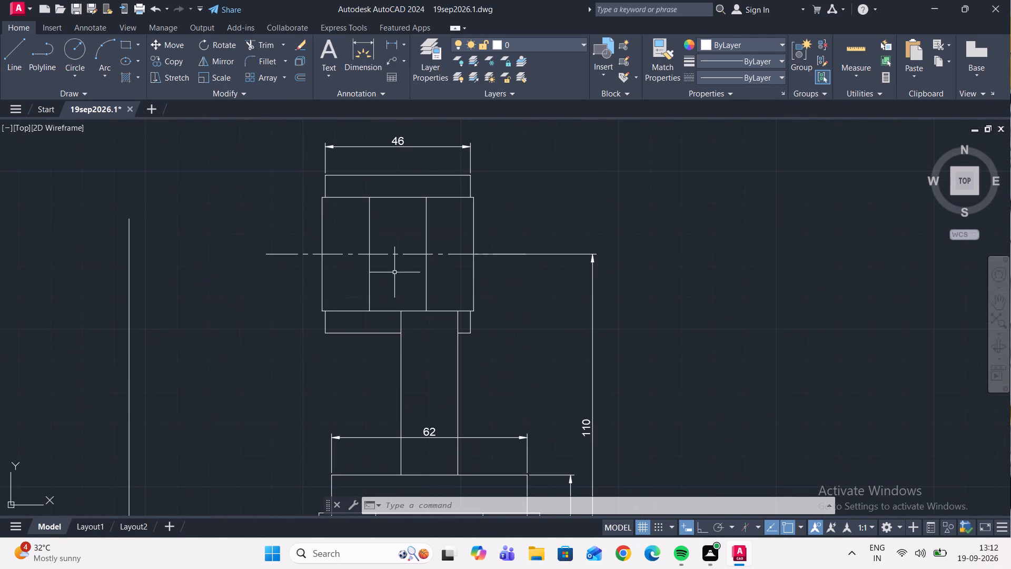
click(397, 46)
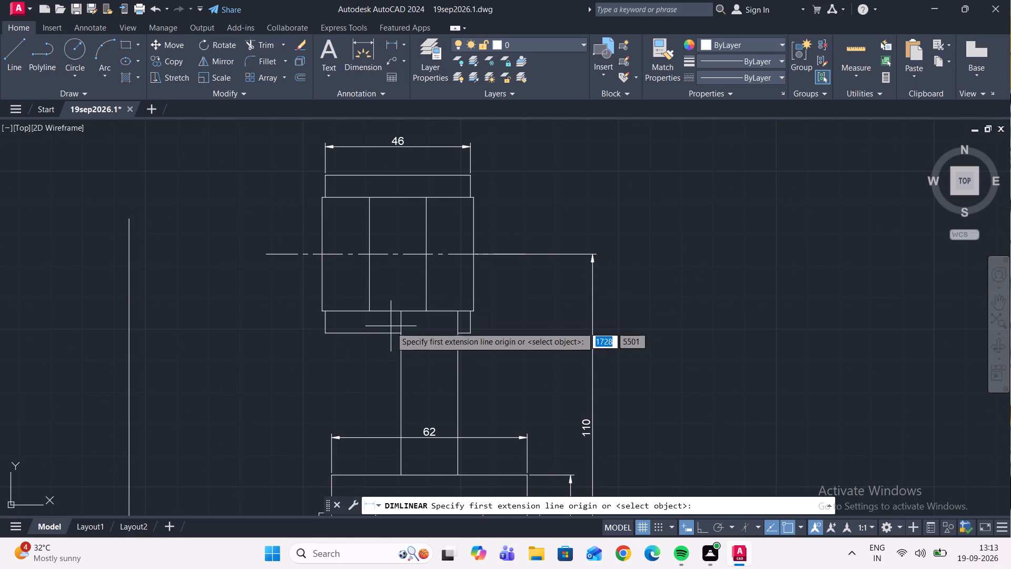
click(402, 335)
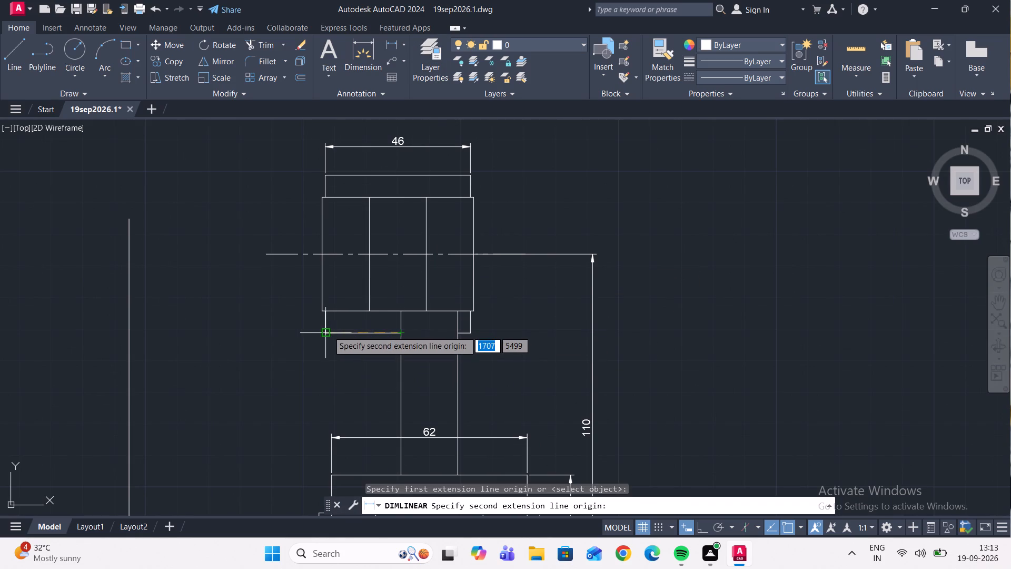
click(328, 331)
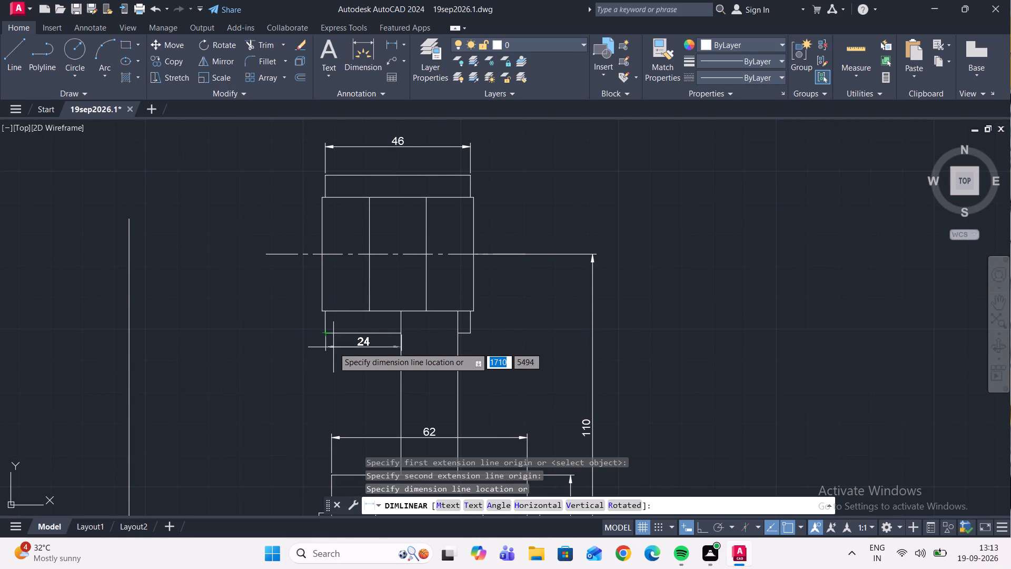
scroll(333, 347, up, 1)
click(333, 347)
Add a linear dimension for the width of the vertical web below the upper boss, in line with the neighbouring dimension.
middle_drag(495, 343, 473, 349)
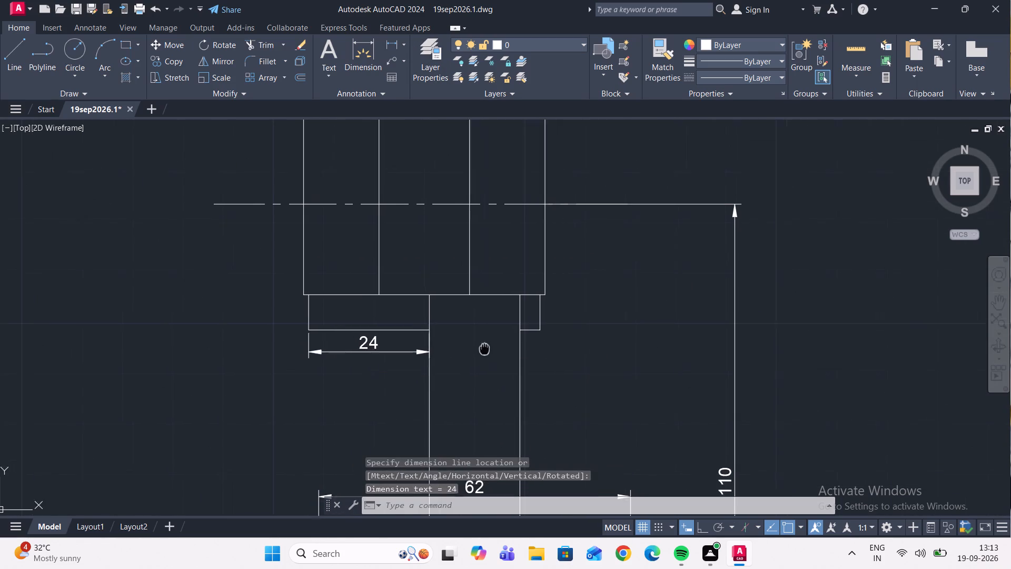
middle_drag(473, 349, 433, 348)
click(391, 45)
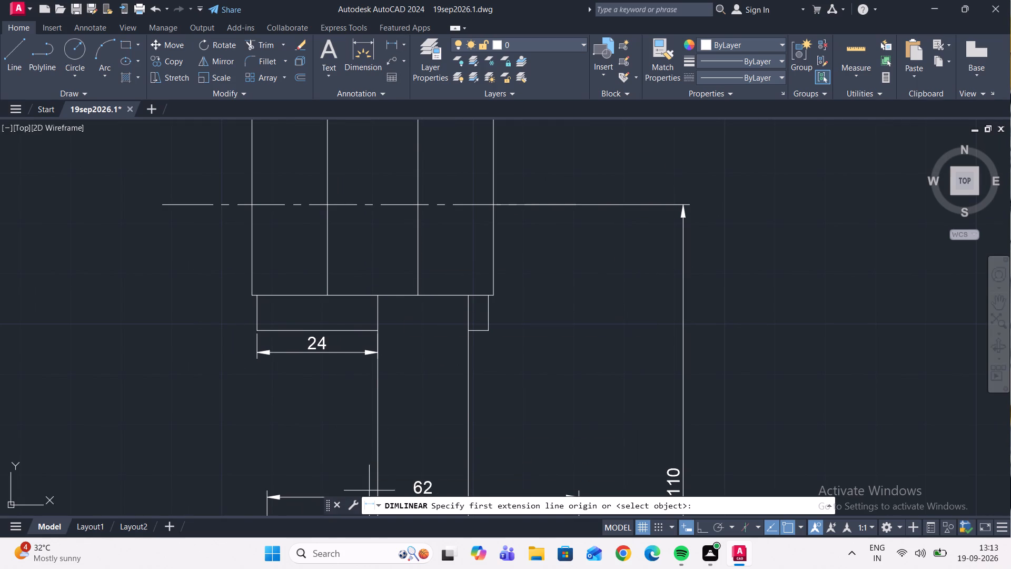
click(378, 330)
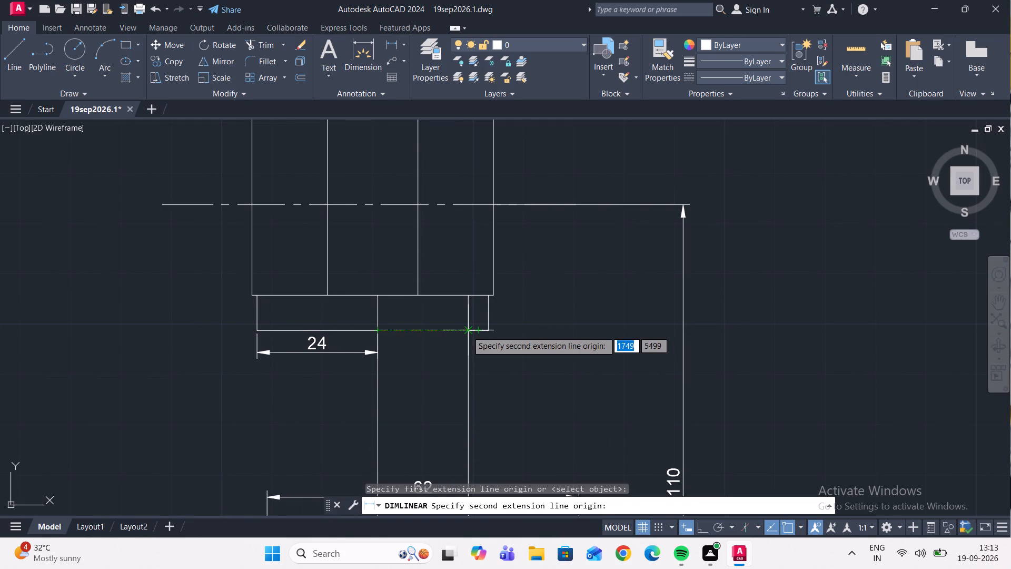
click(467, 331)
click(465, 354)
scroll(452, 354, down, 2)
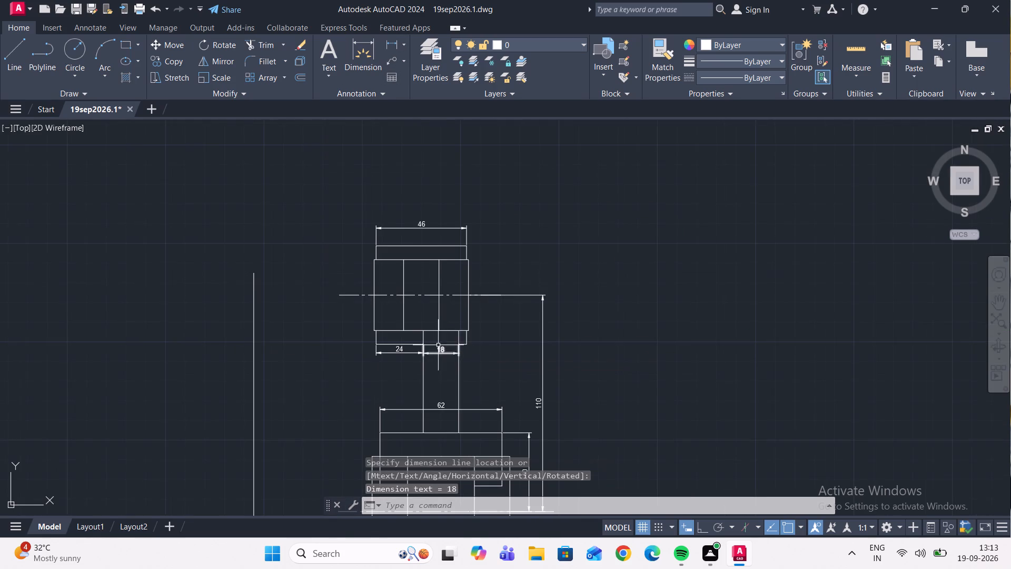
Examine the dimensioned orthographic view against the isometric view, focusing on the upper boss and its inner vertical edges.
middle_drag(439, 345, 442, 366)
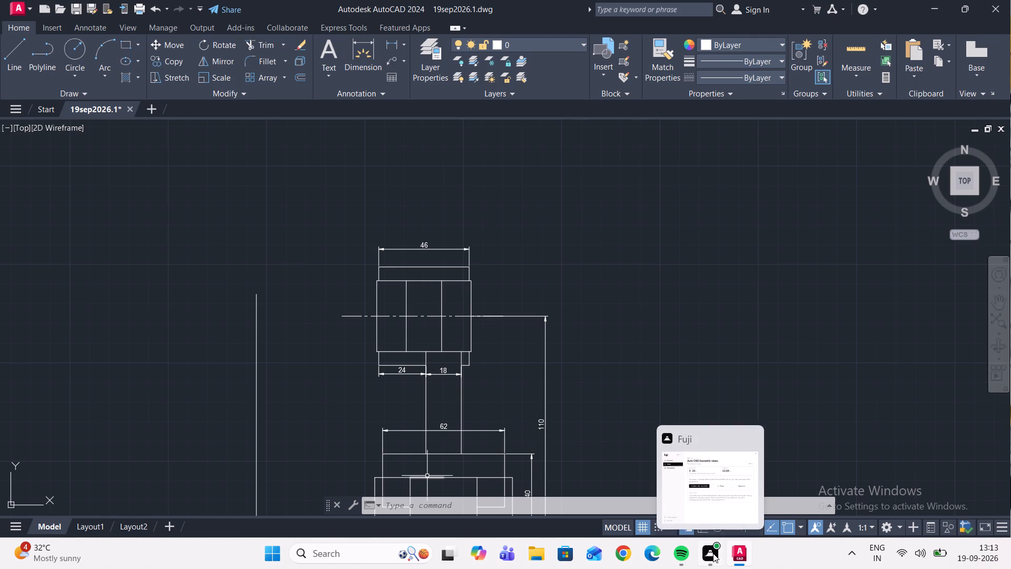
scroll(506, 388, down, 3)
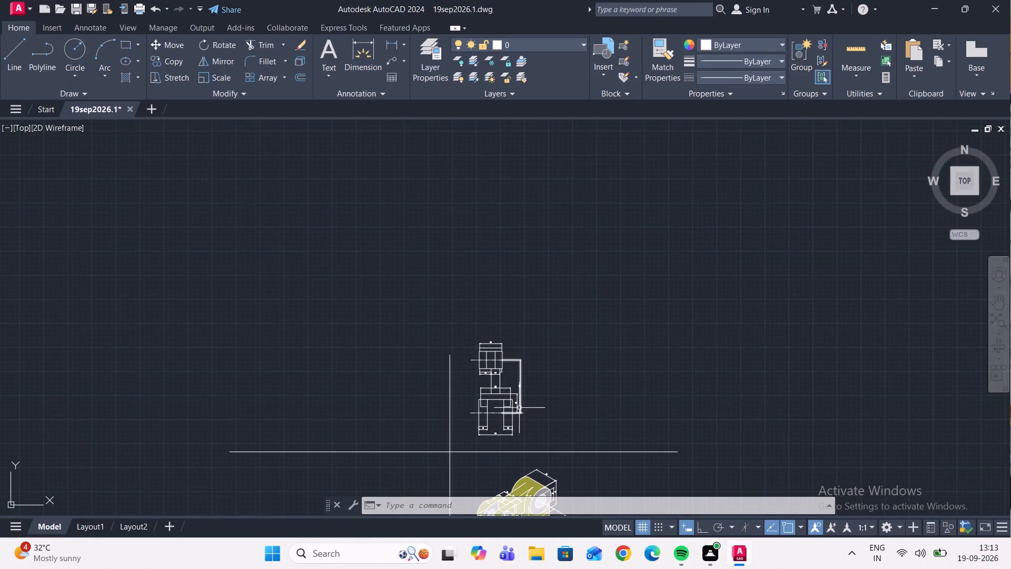
middle_drag(520, 408, 482, 336)
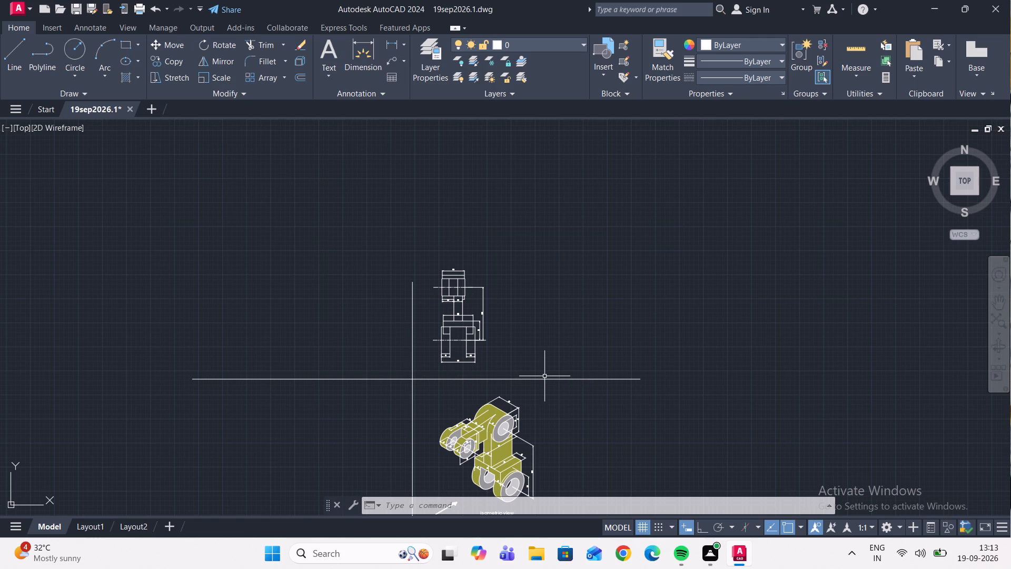
scroll(548, 379, down, 2)
middle_drag(543, 418, 533, 372)
scroll(526, 368, up, 2)
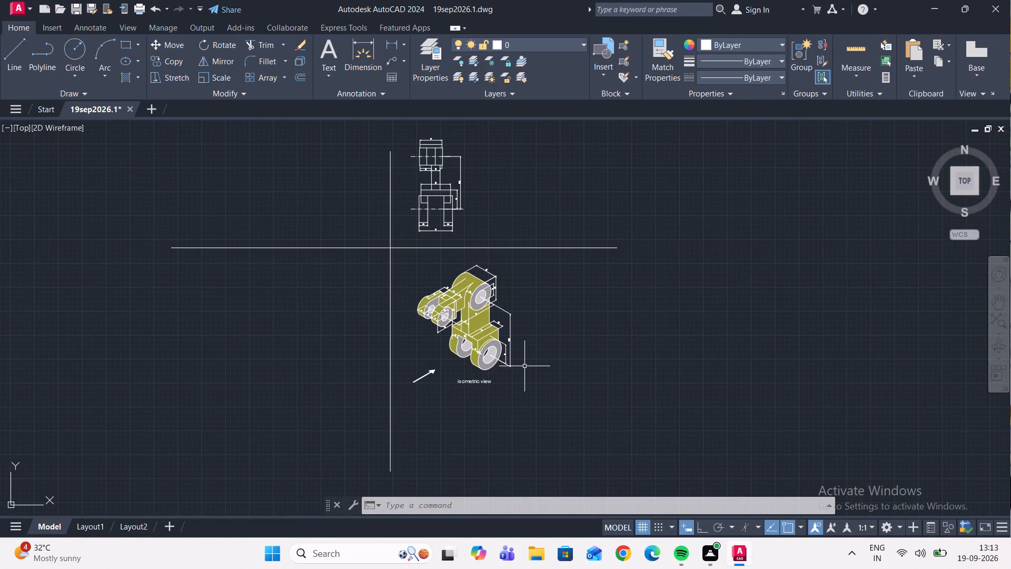
middle_drag(533, 384, 557, 438)
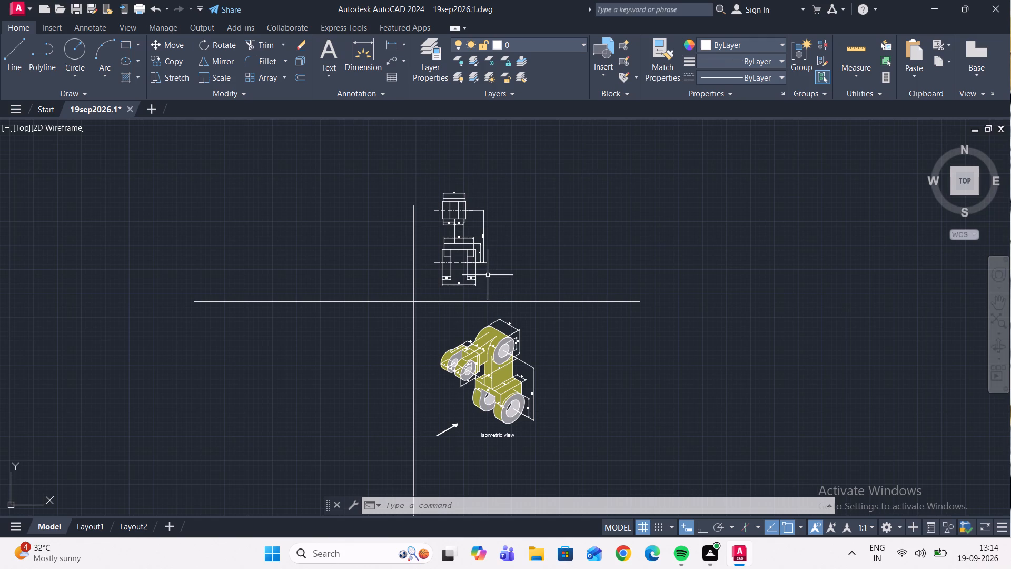
middle_drag(488, 276, 518, 364)
scroll(519, 333, up, 2)
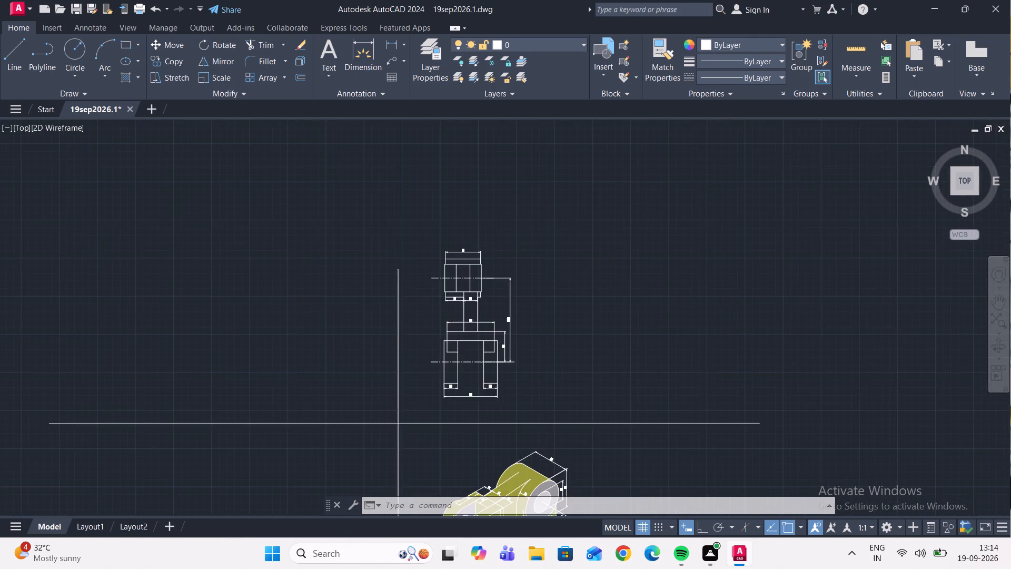
middle_drag(535, 342, 608, 352)
middle_drag(520, 301, 511, 375)
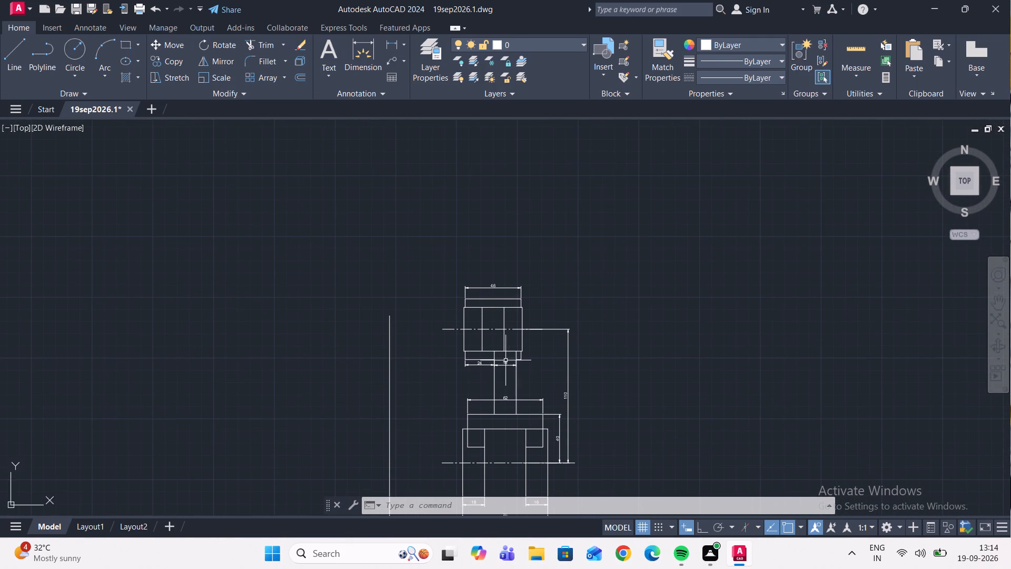
scroll(506, 359, up, 1)
middle_drag(506, 359, 535, 540)
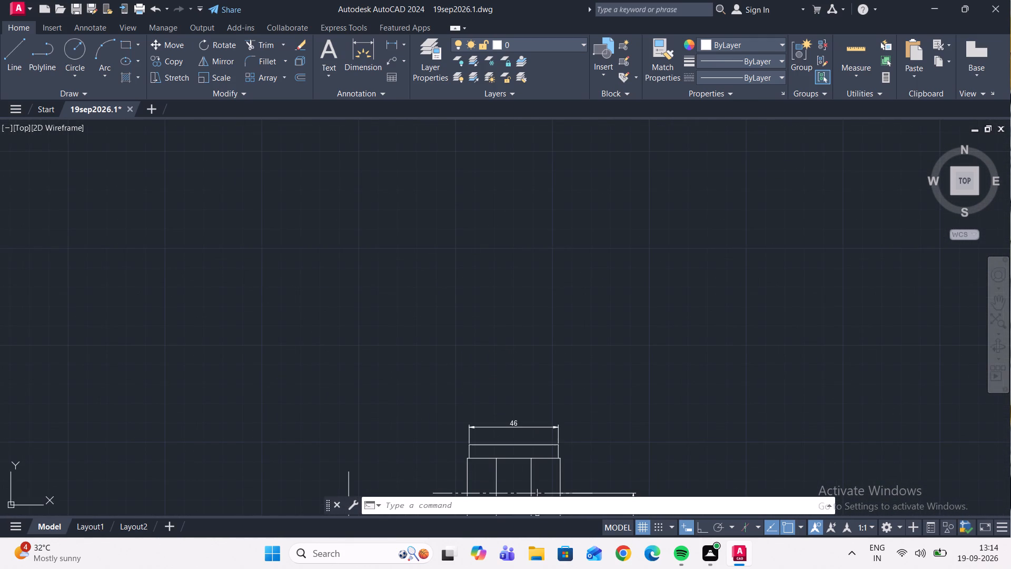
middle_drag(524, 413, 517, 331)
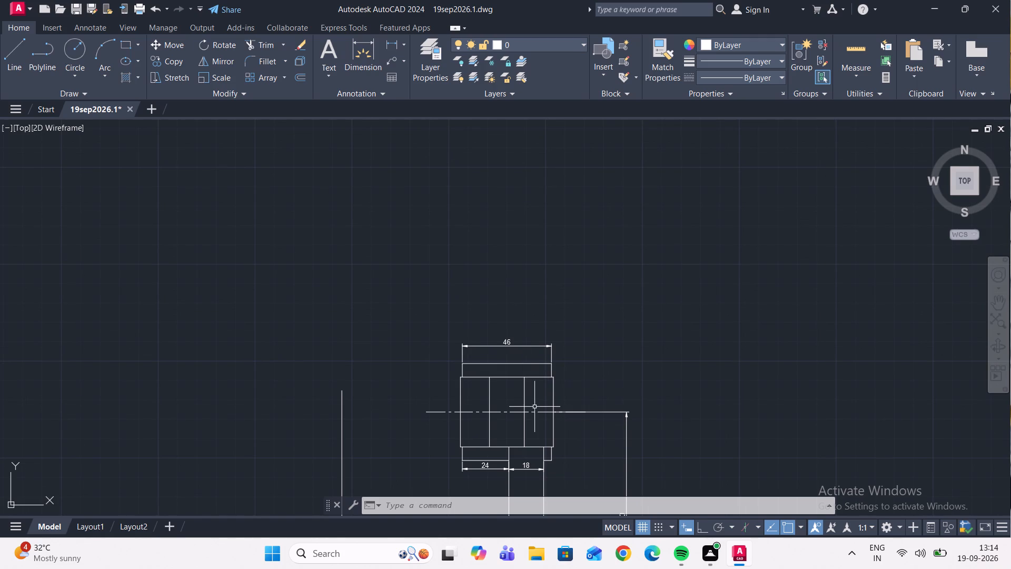
scroll(520, 413, up, 1)
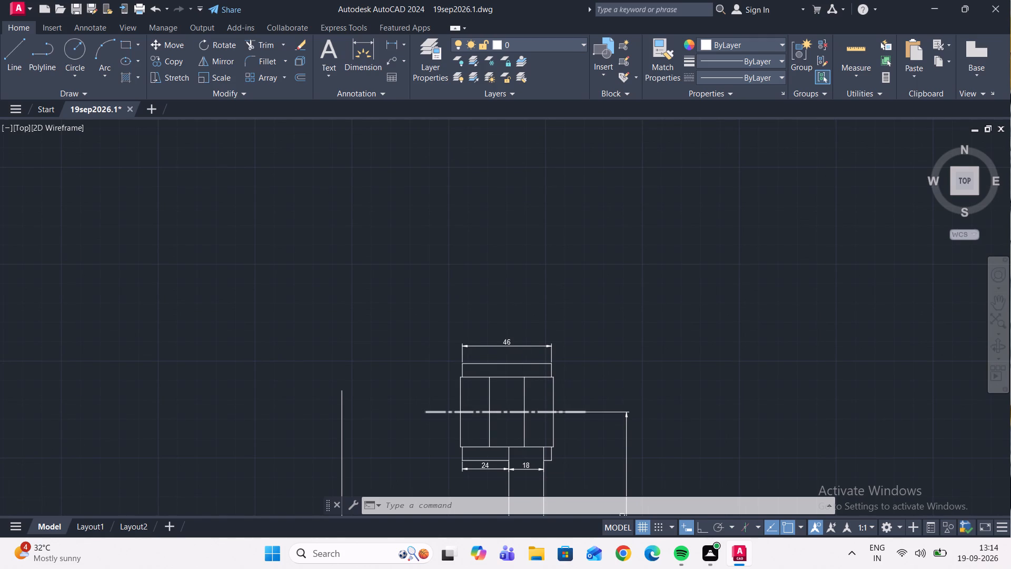
scroll(522, 415, up, 1)
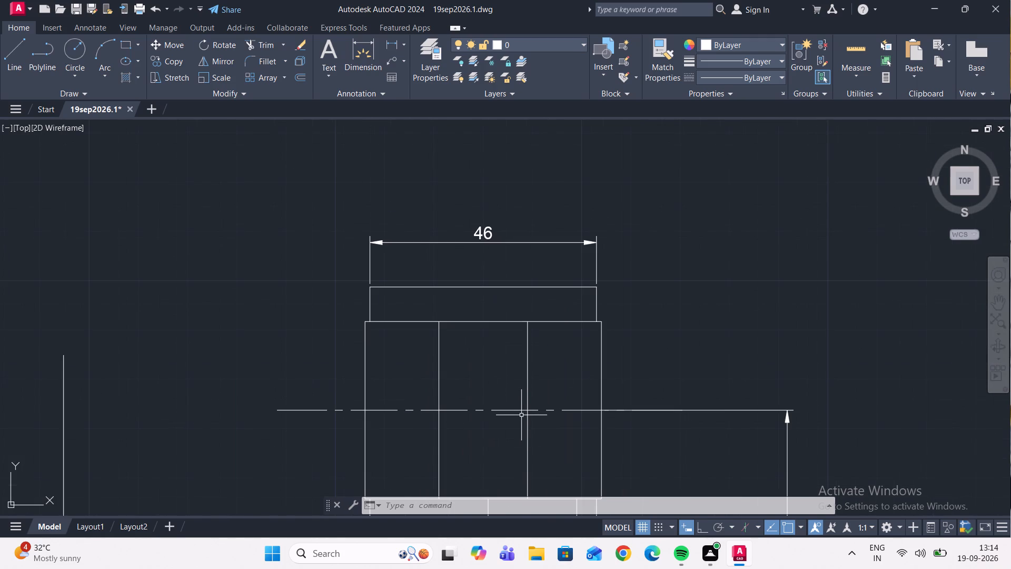
middle_drag(520, 415, 505, 369)
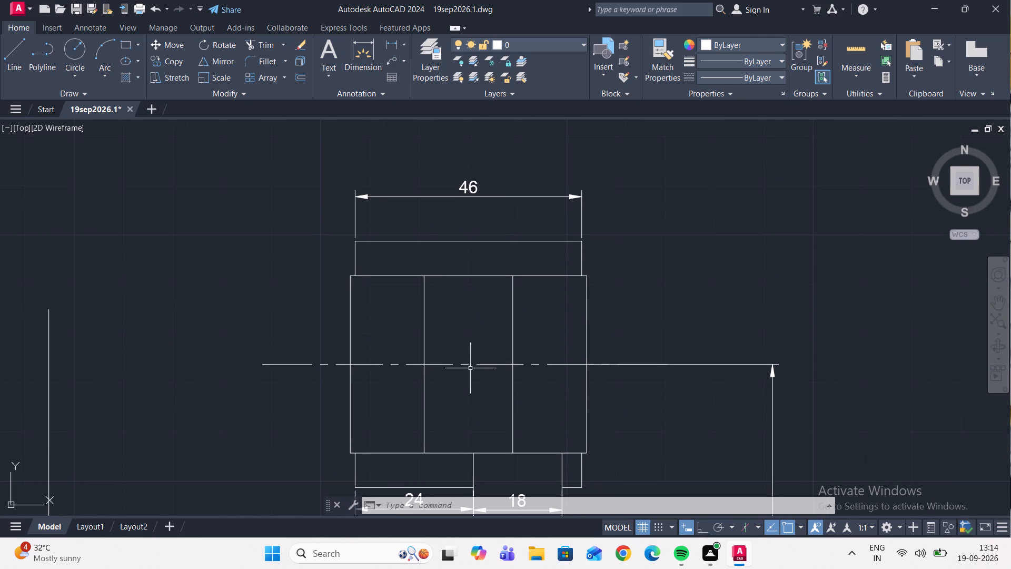
Load the HIDDEN2 linetype from acadiso.lin into the drawing.
click(780, 76)
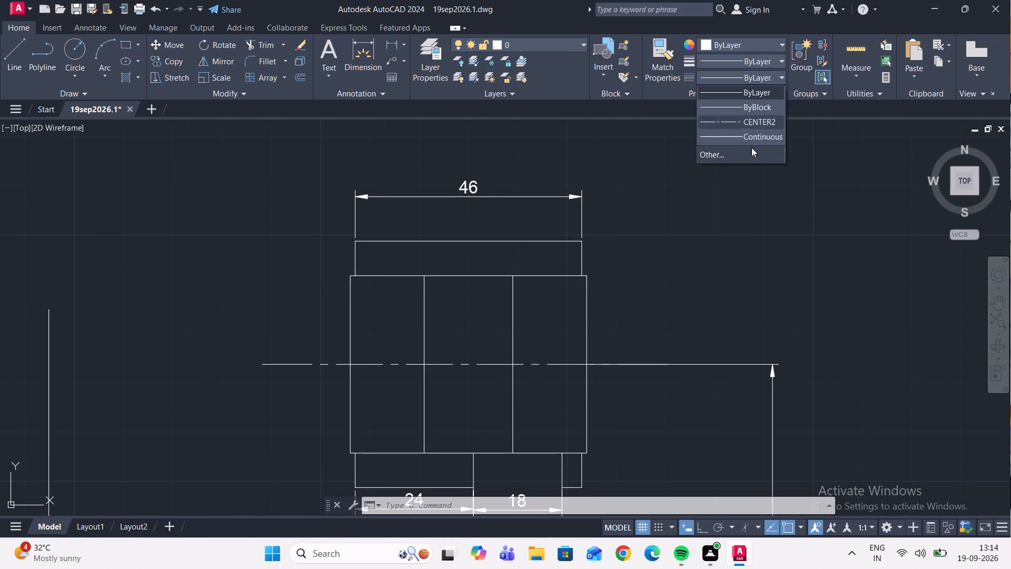
click(741, 154)
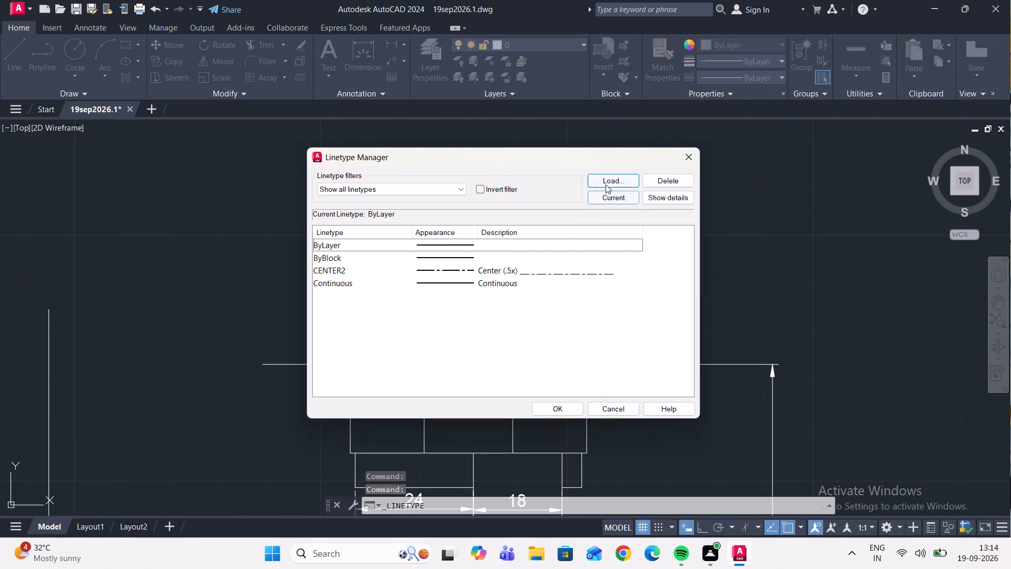
click(616, 180)
scroll(527, 291, down, 4)
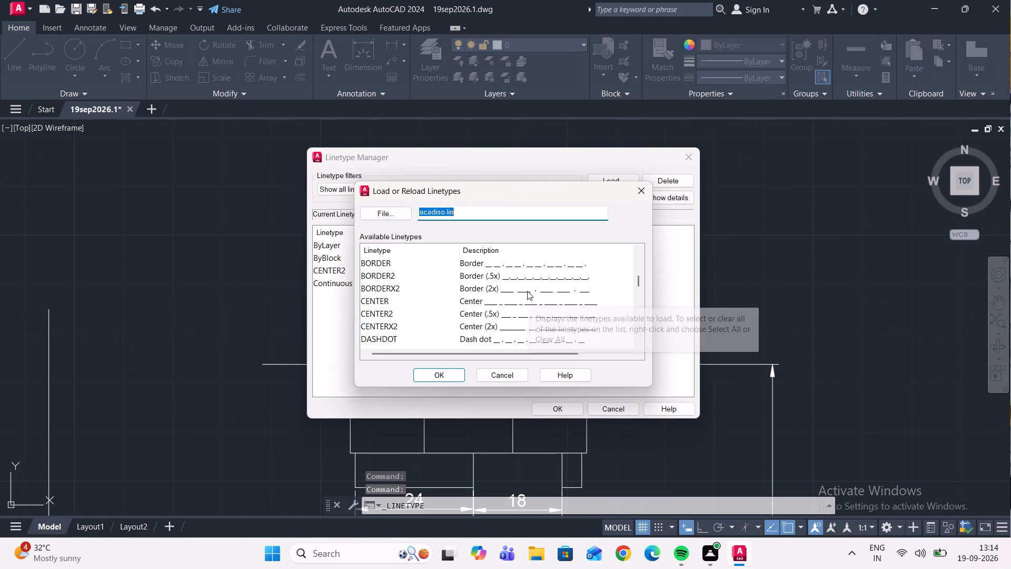
scroll(527, 291, down, 8)
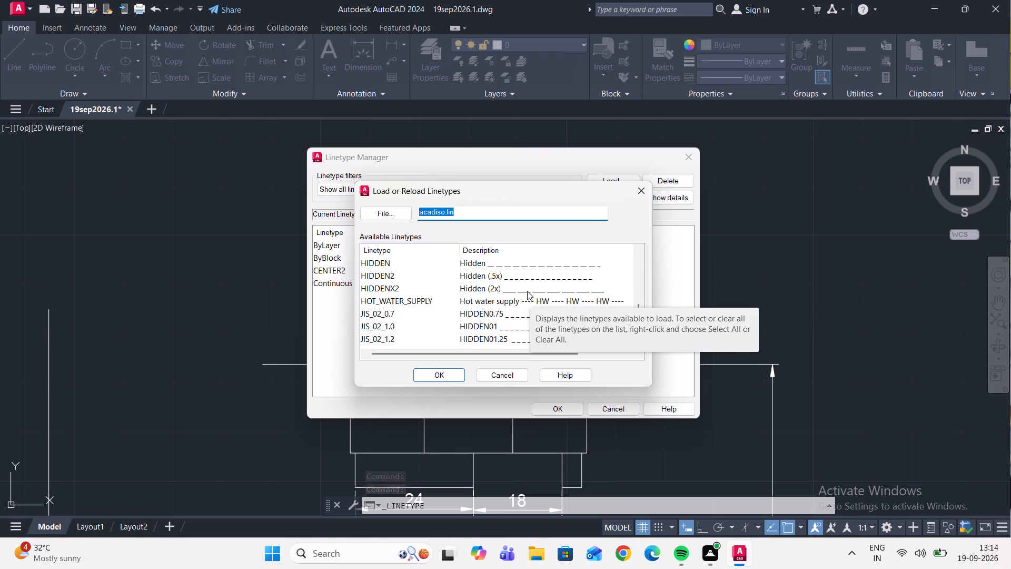
click(507, 274)
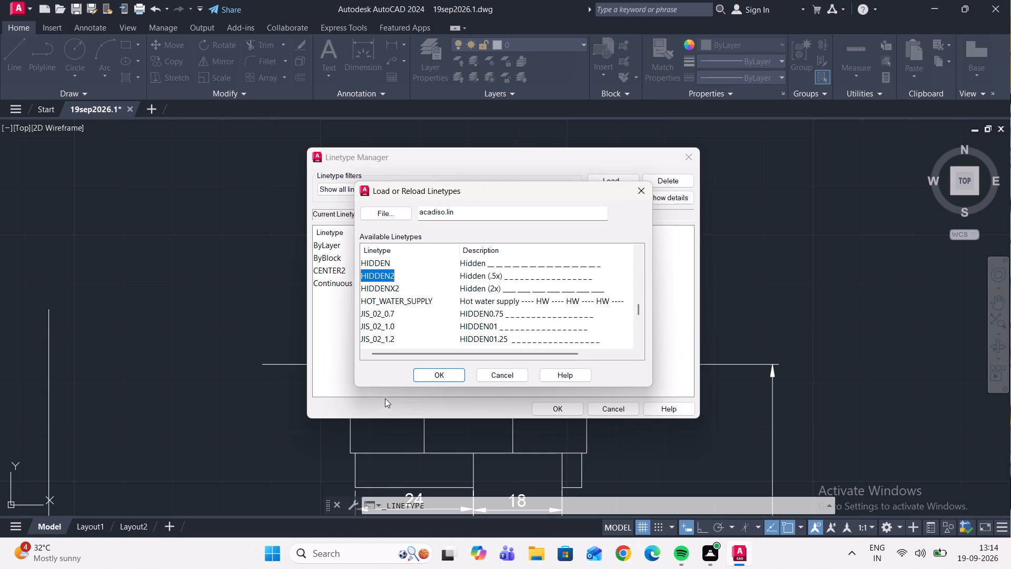
click(448, 376)
click(559, 415)
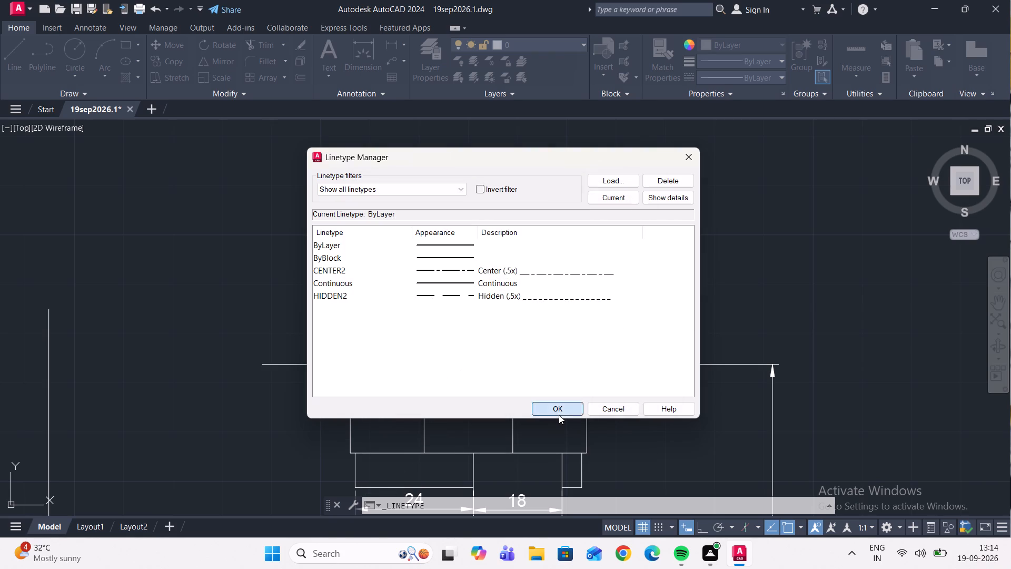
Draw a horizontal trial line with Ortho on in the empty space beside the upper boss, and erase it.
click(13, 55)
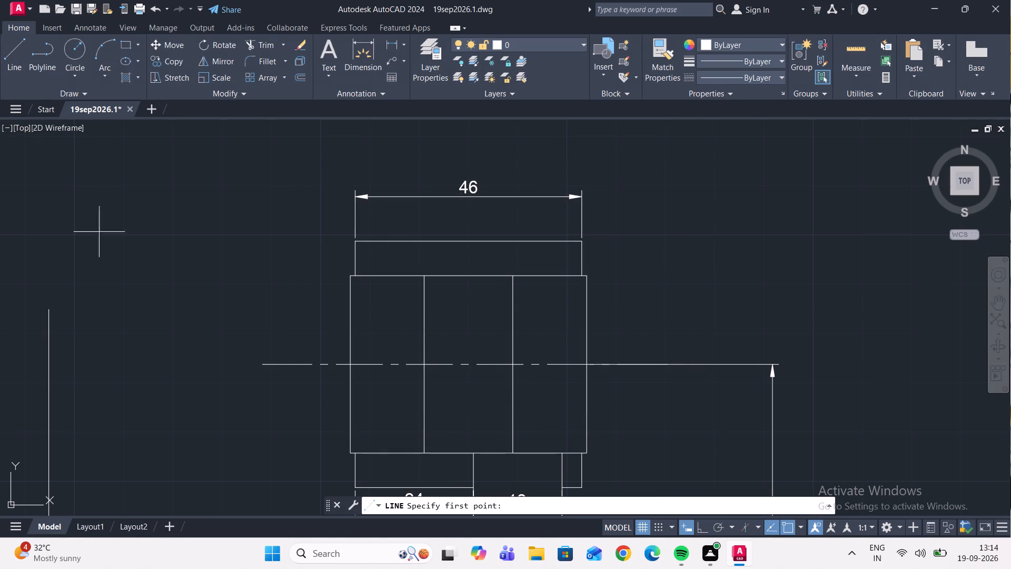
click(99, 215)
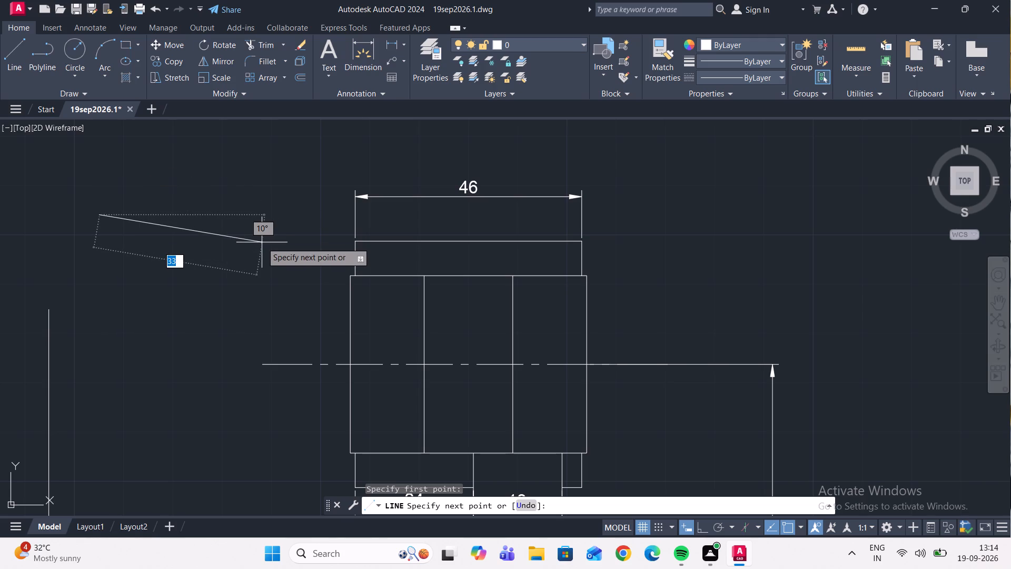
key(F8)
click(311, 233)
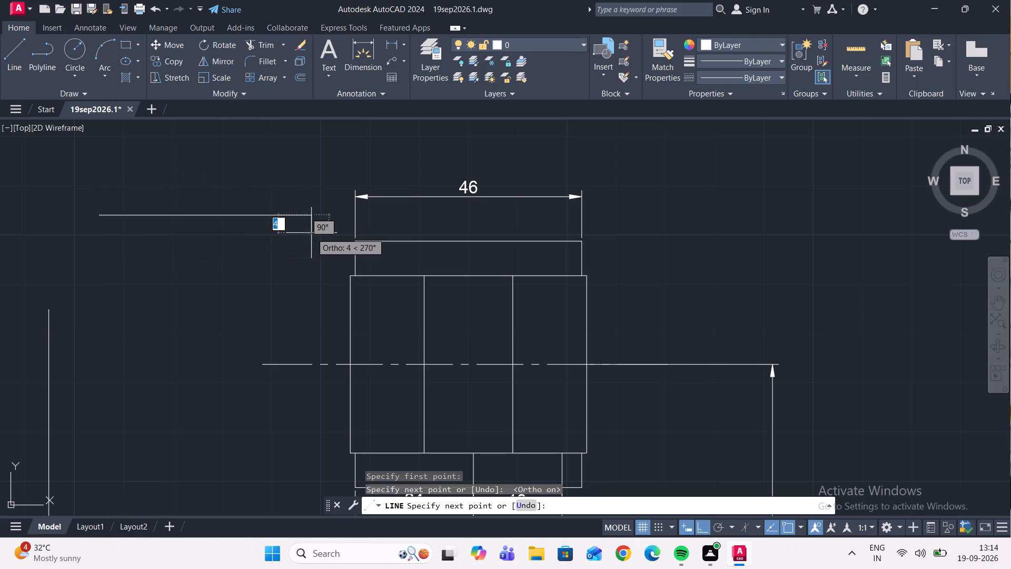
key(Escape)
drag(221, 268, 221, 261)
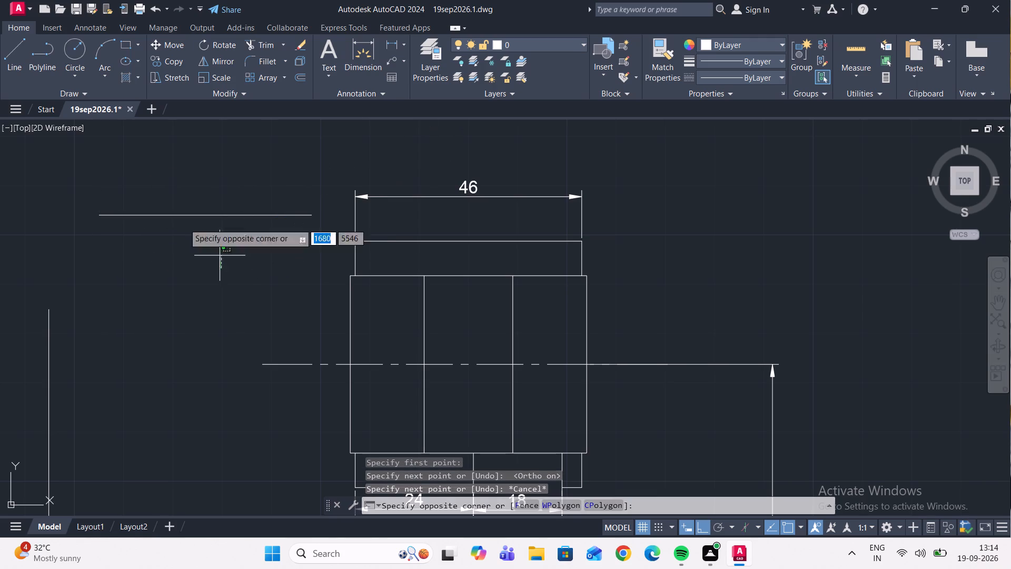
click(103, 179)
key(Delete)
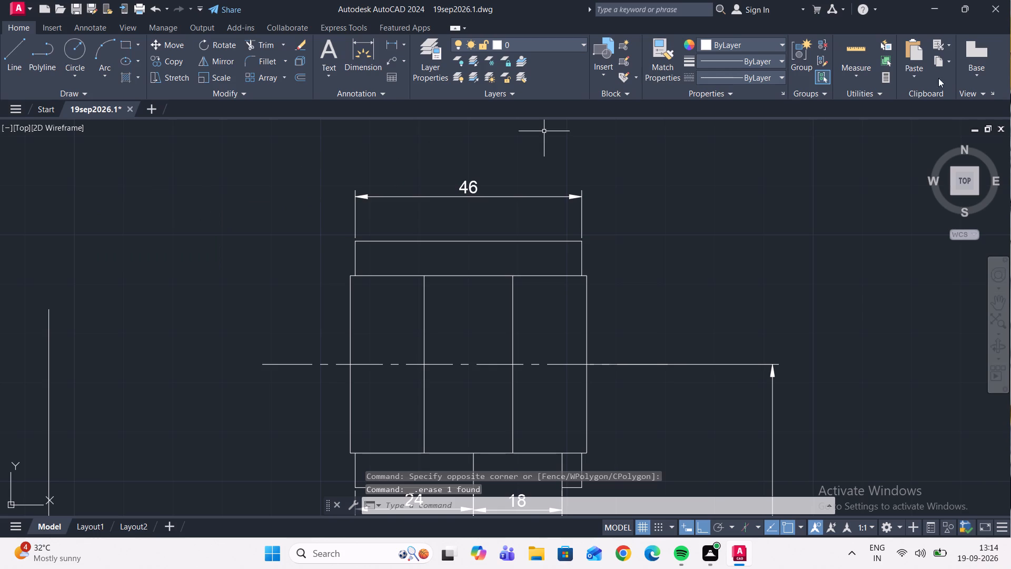
Make HIDDEN2 the current linetype and draw a horizontal sample line in the empty space left of the upper boss.
click(780, 75)
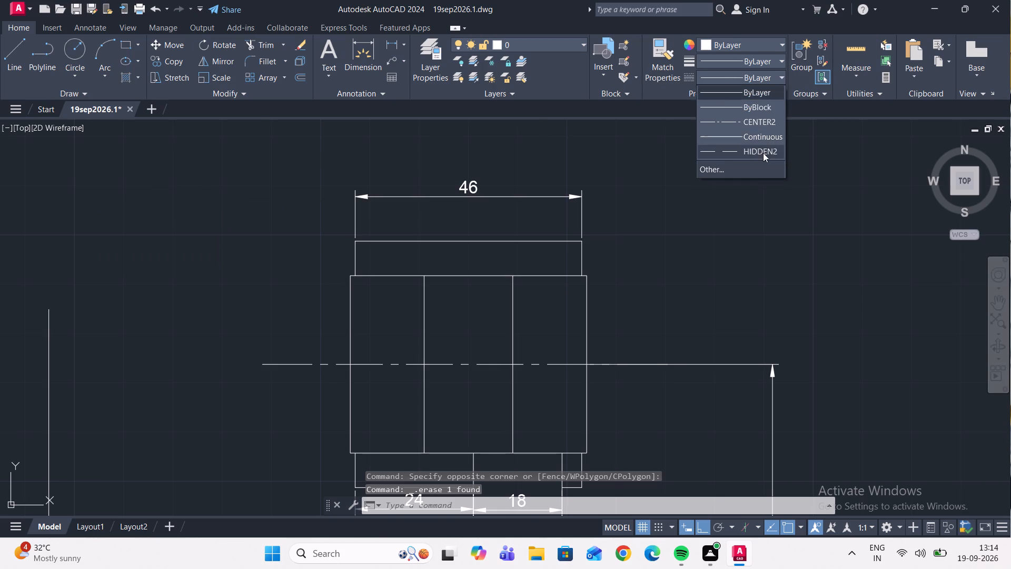
click(764, 153)
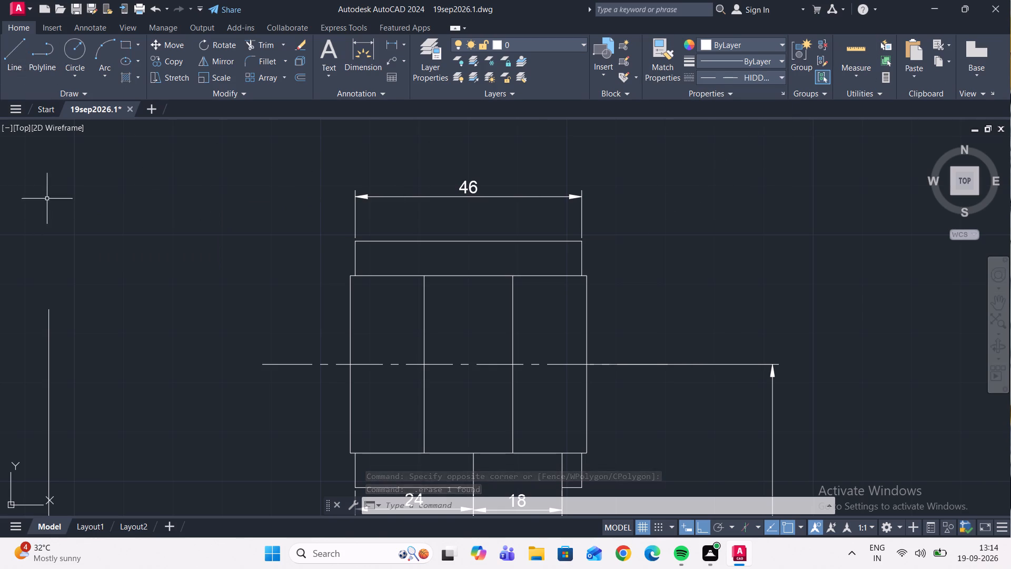
click(18, 45)
click(36, 208)
click(218, 238)
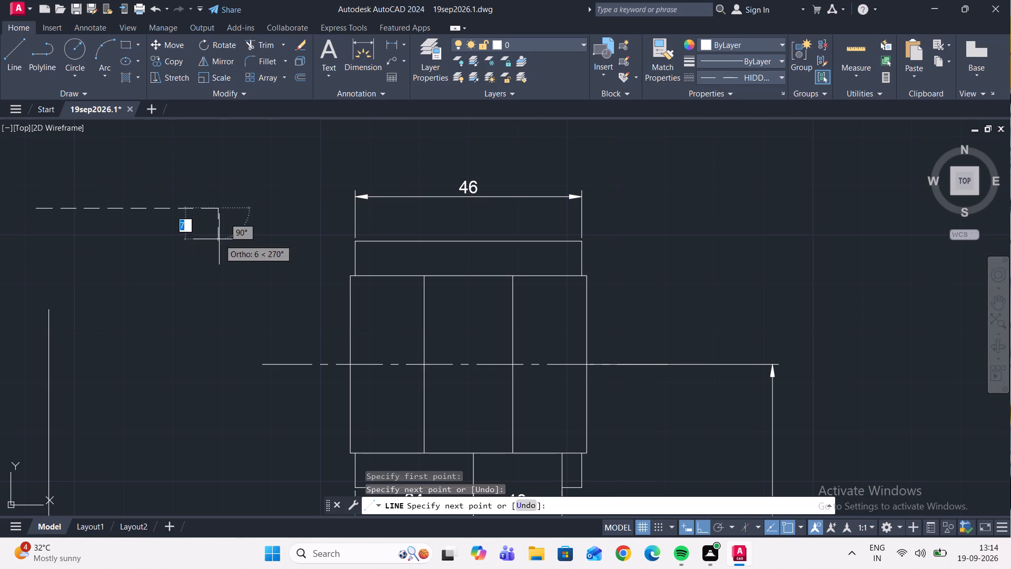
key(Escape)
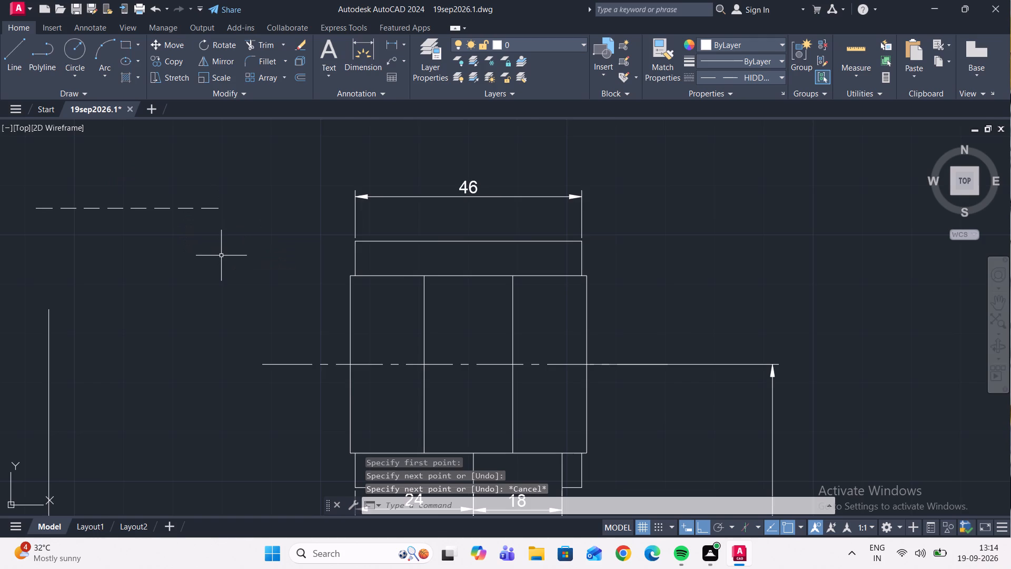
Draw a HIDDEN2 line along the lower centerline across the right fork leg, from its outer edge to its inner edge.
scroll(222, 256, down, 1)
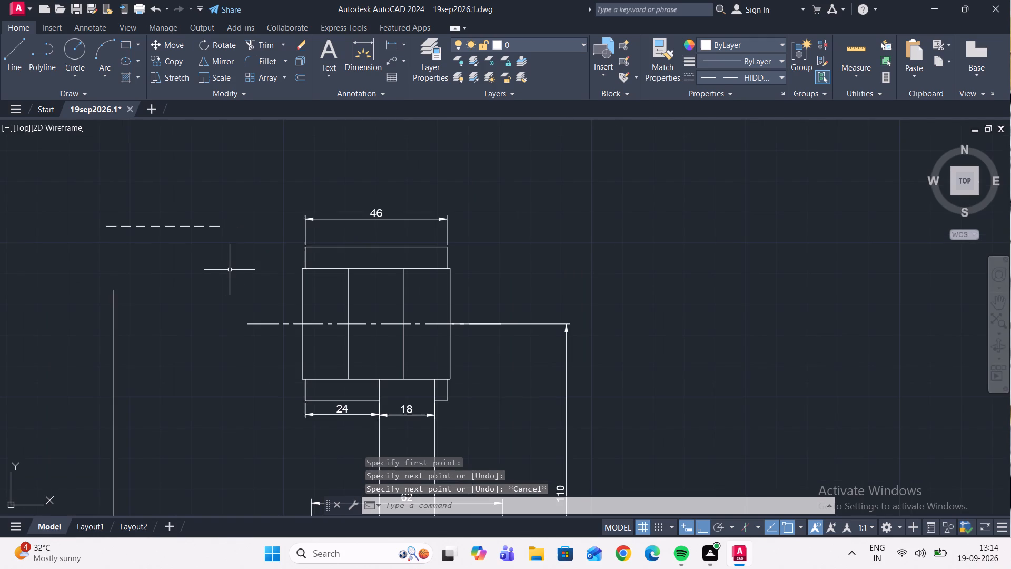
middle_drag(230, 270, 226, 295)
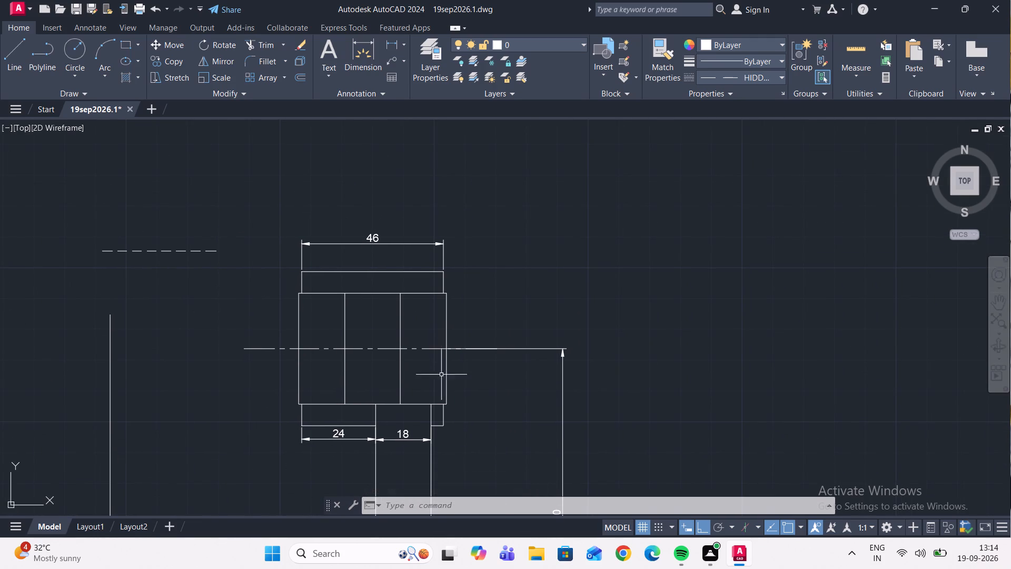
scroll(391, 288, down, 3)
middle_drag(410, 388, 399, 319)
scroll(399, 323, up, 4)
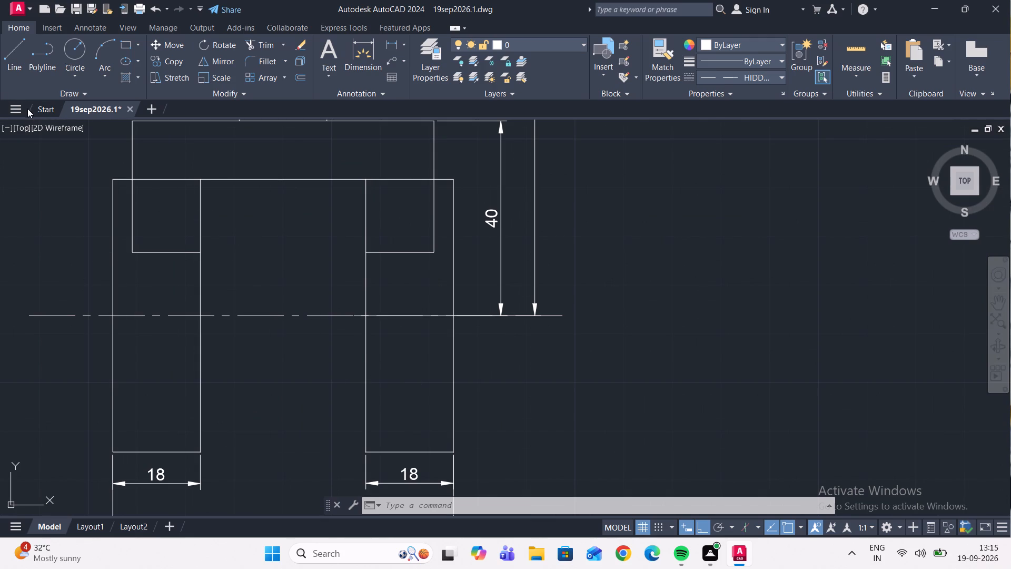
click(11, 61)
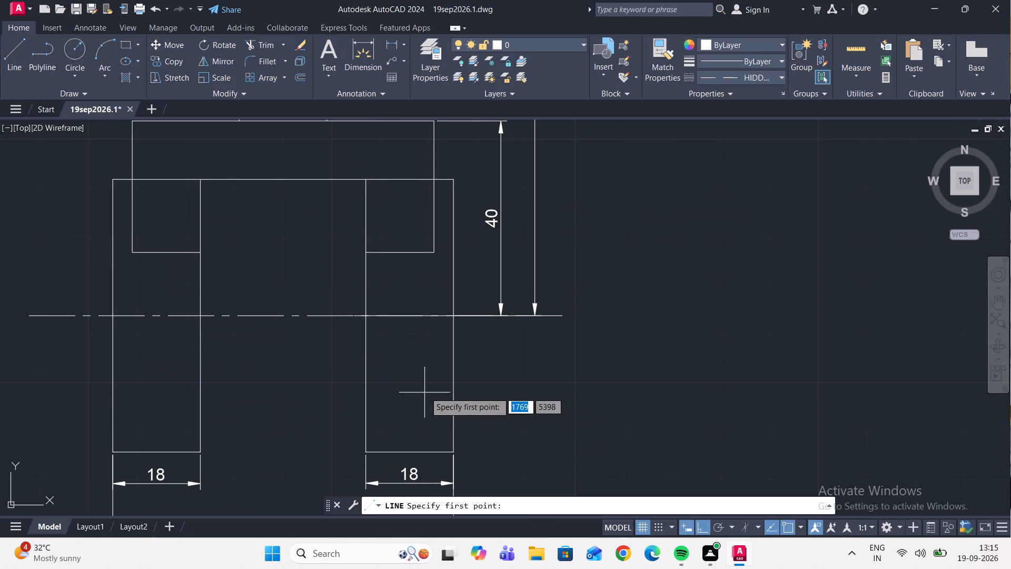
scroll(464, 316, up, 3)
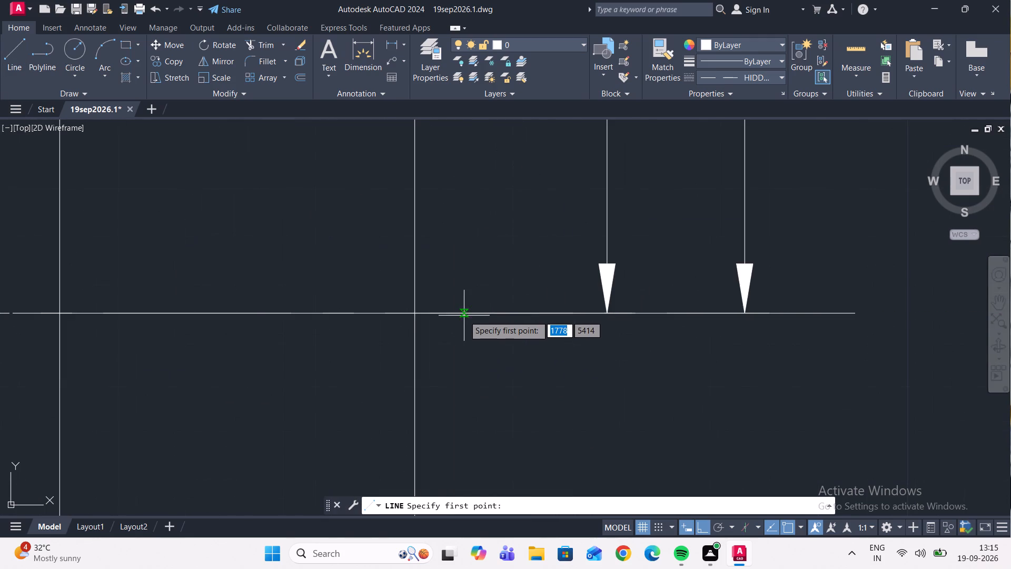
click(415, 313)
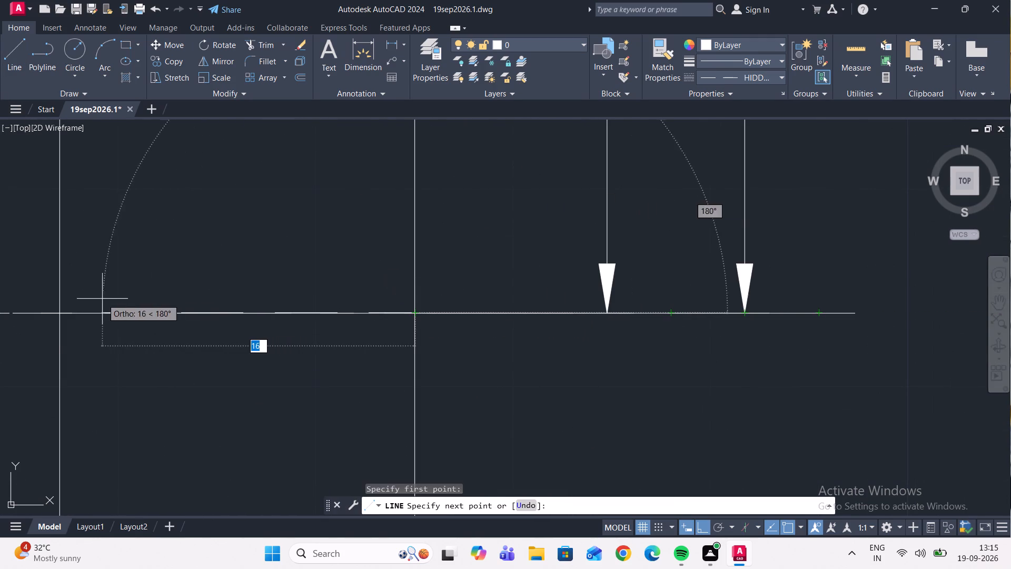
click(56, 313)
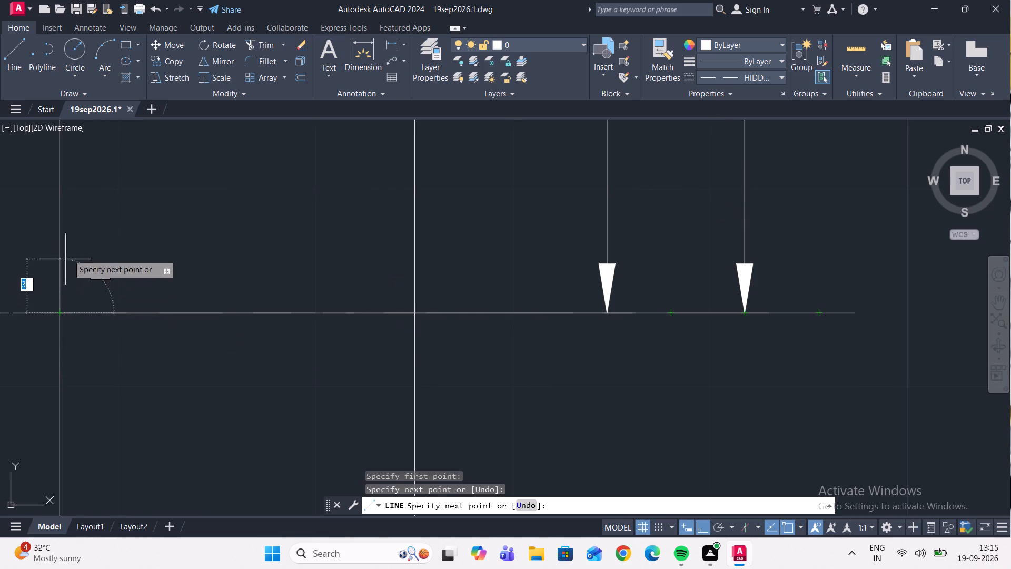
key(Escape)
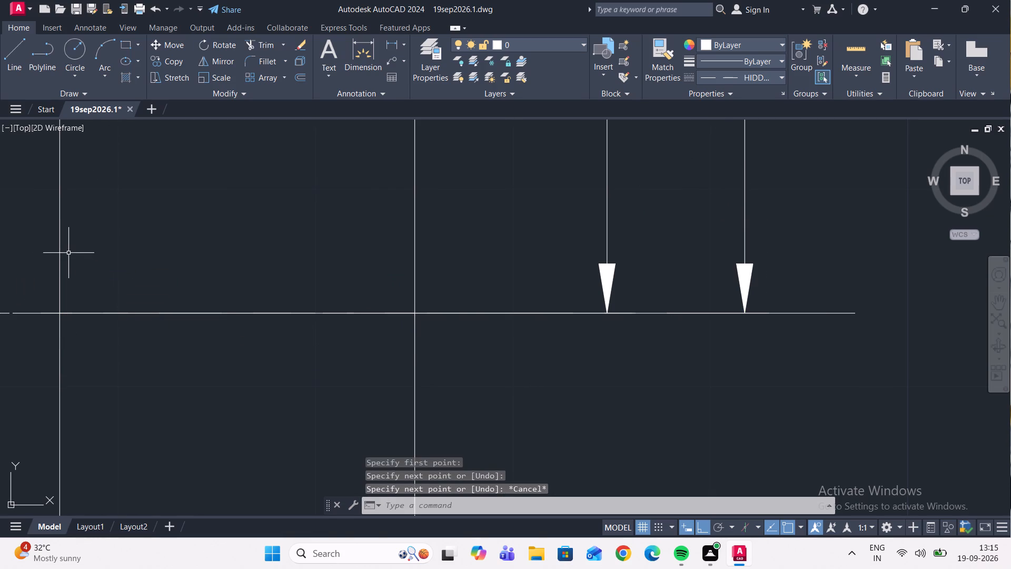
Copy the right leg's hidden line 18 below and 18 above the centerline, checking the hole in the isometric view.
click(102, 312)
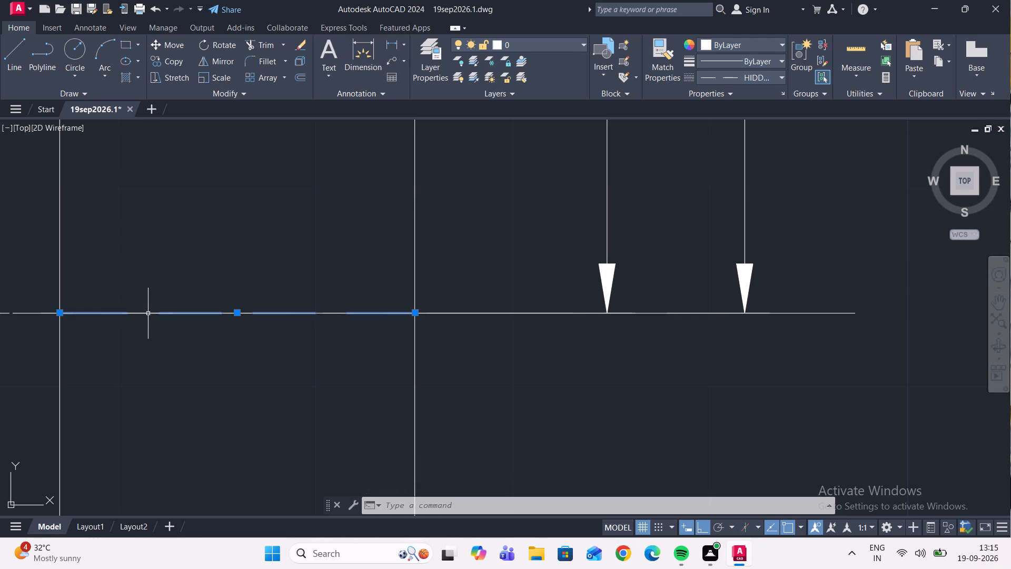
click(174, 61)
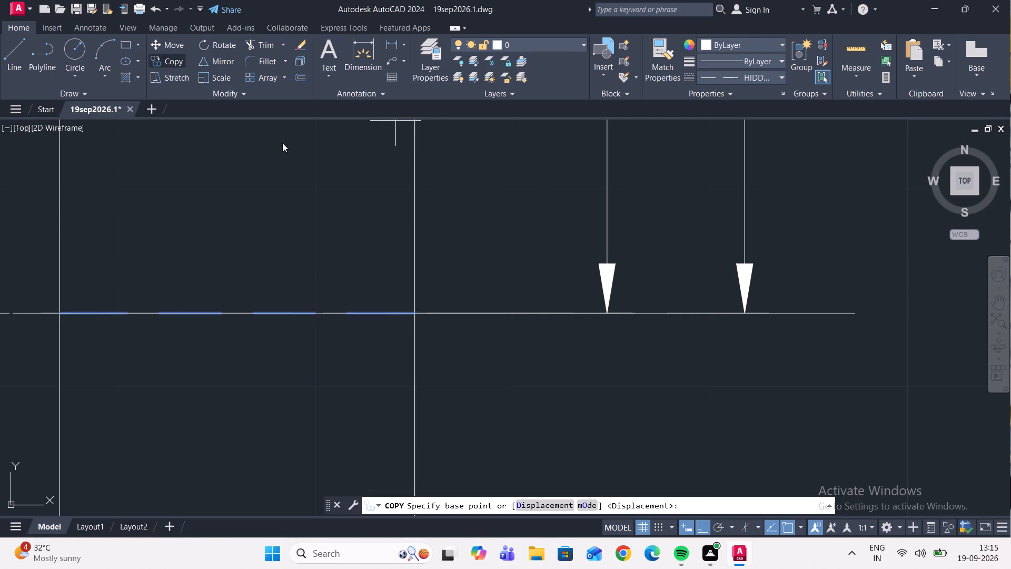
click(415, 312)
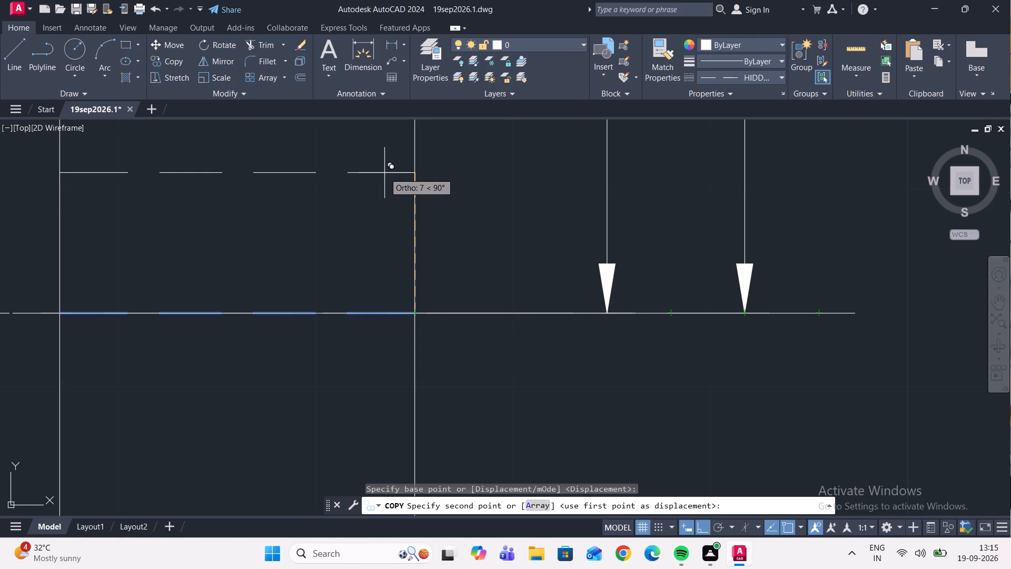
scroll(384, 173, down, 9)
scroll(418, 233, down, 3)
scroll(426, 312, up, 5)
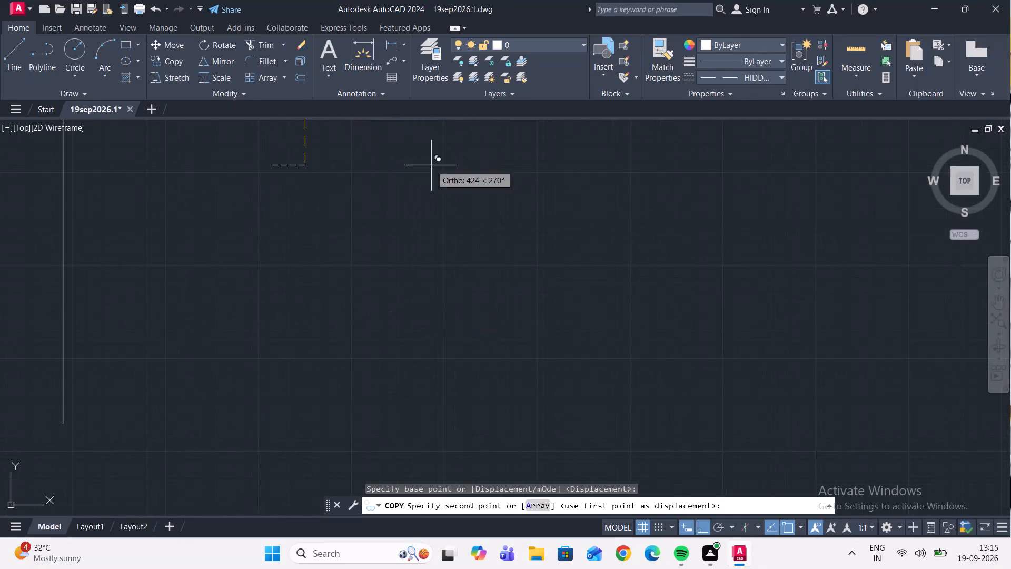
scroll(499, 322, down, 2)
middle_drag(497, 317, 499, 375)
scroll(465, 240, up, 3)
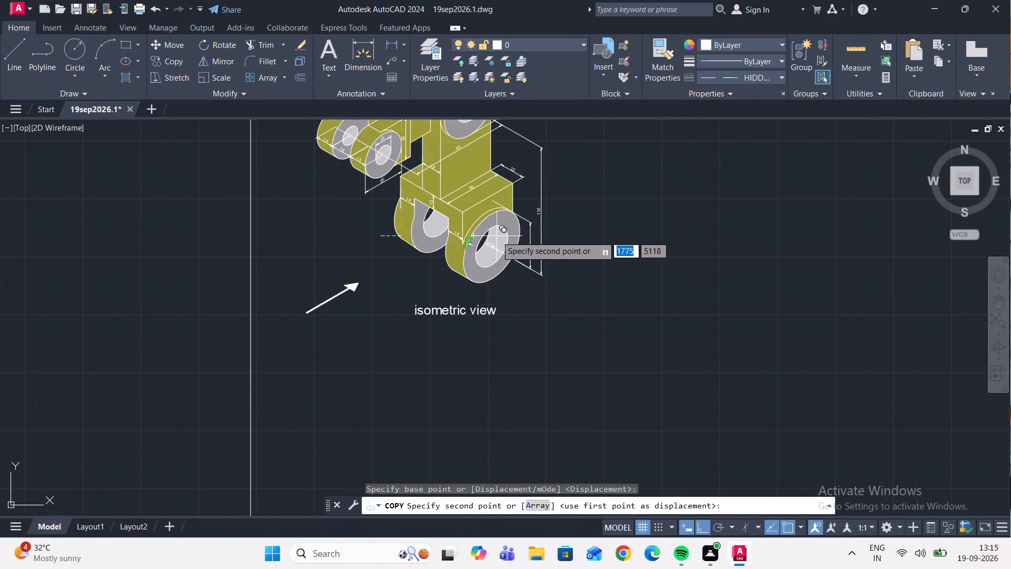
scroll(502, 237, up, 3)
scroll(451, 269, down, 4)
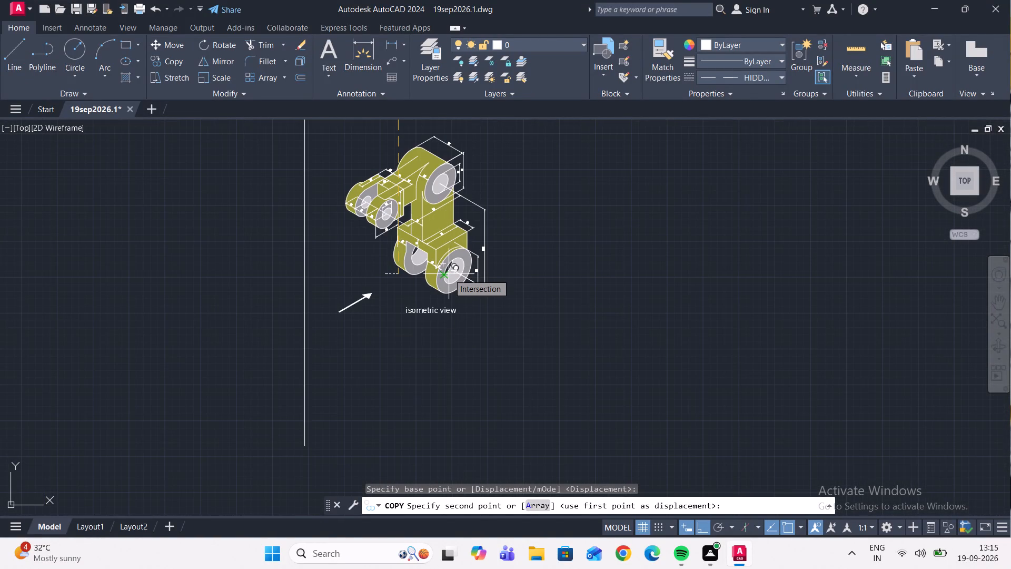
scroll(449, 274, down, 1)
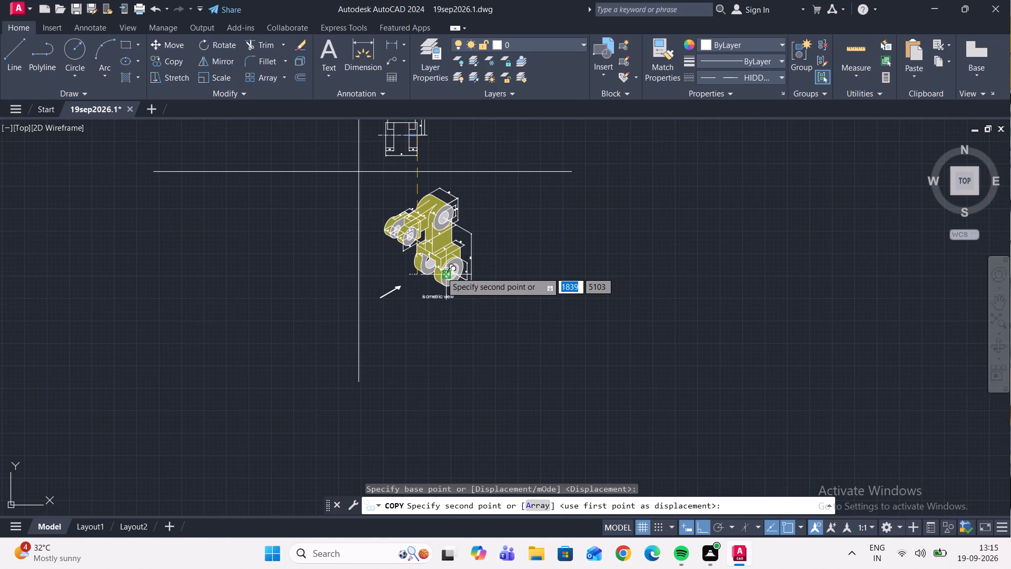
scroll(441, 272, up, 8)
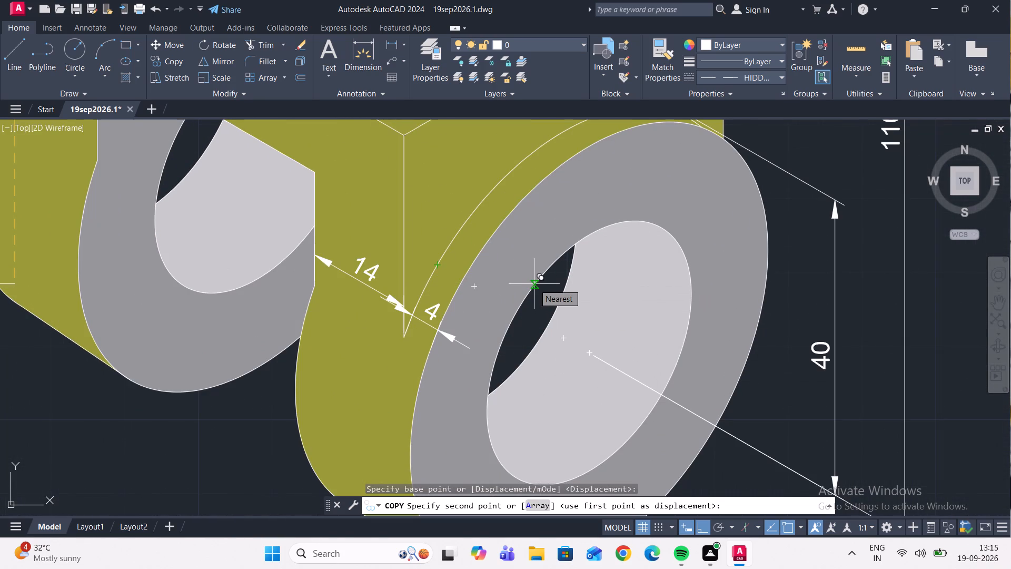
scroll(552, 268, down, 5)
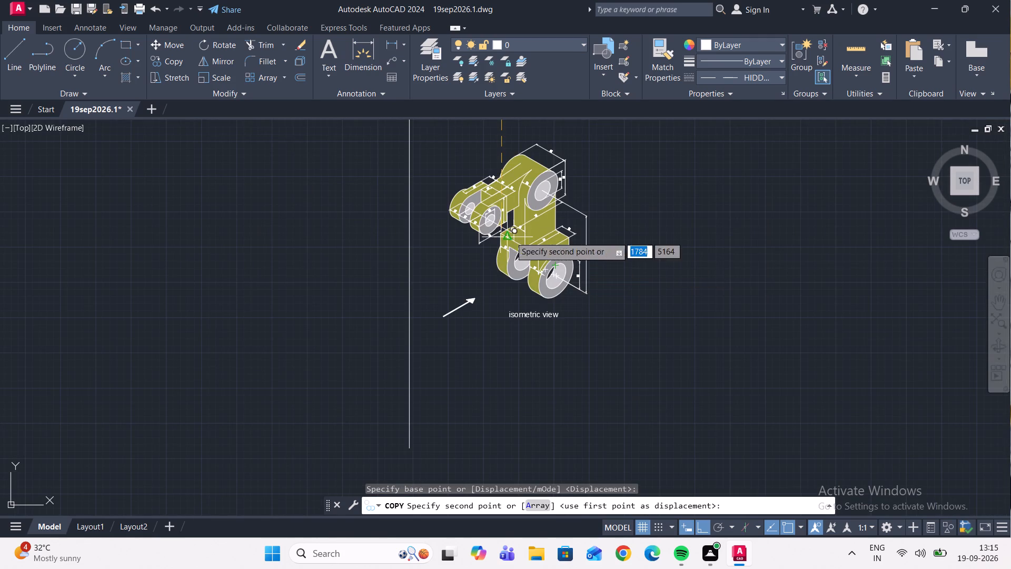
scroll(517, 166, down, 2)
middle_drag(517, 166, 522, 325)
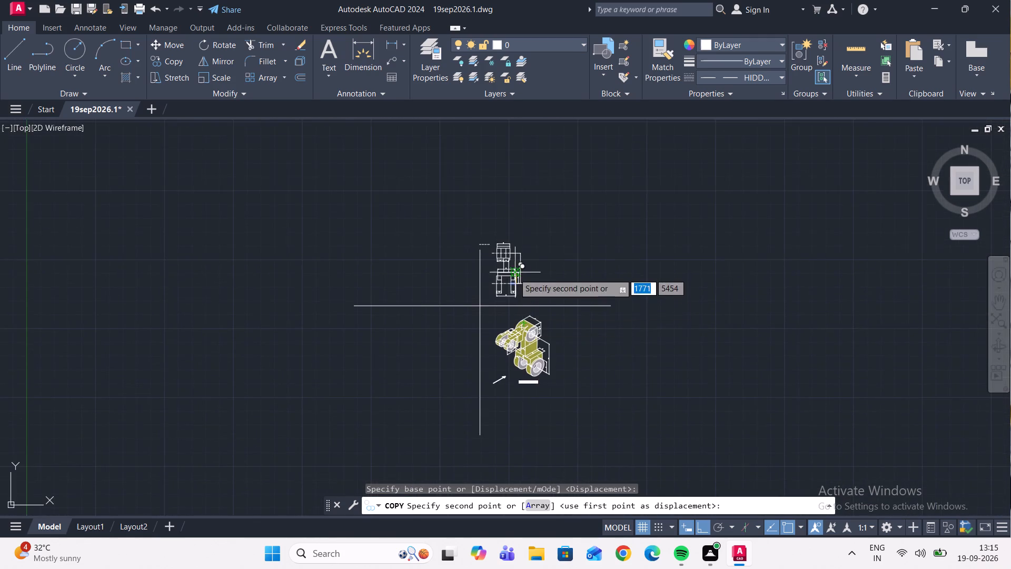
scroll(514, 280, up, 6)
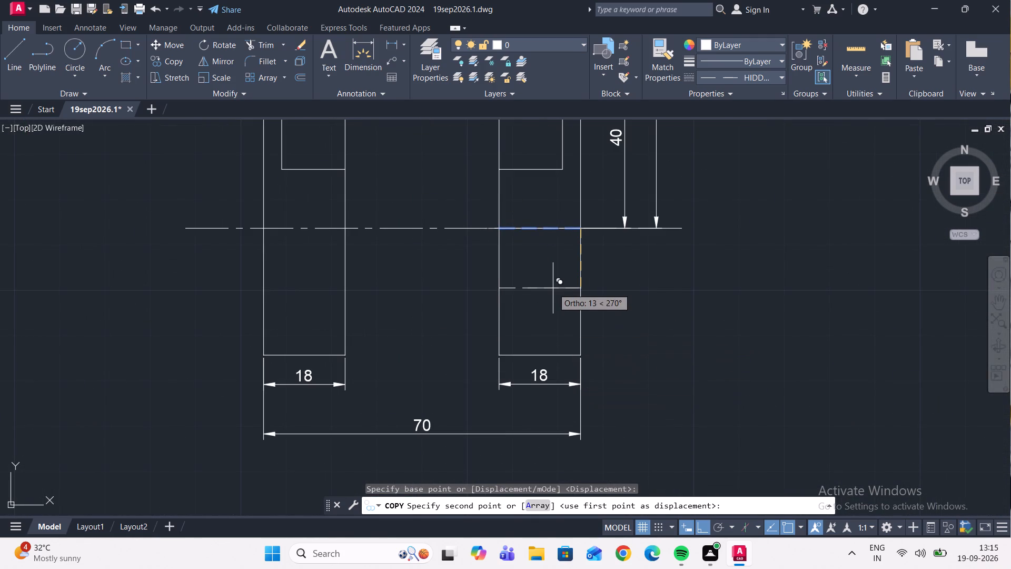
text(18)
key(Return)
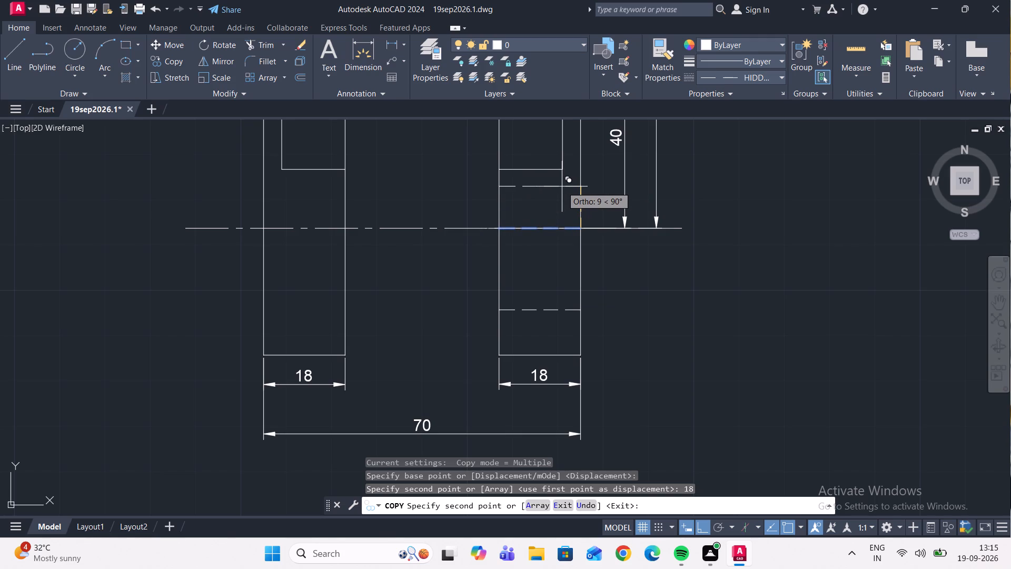
text(18)
key(Return)
scroll(562, 187, down, 1)
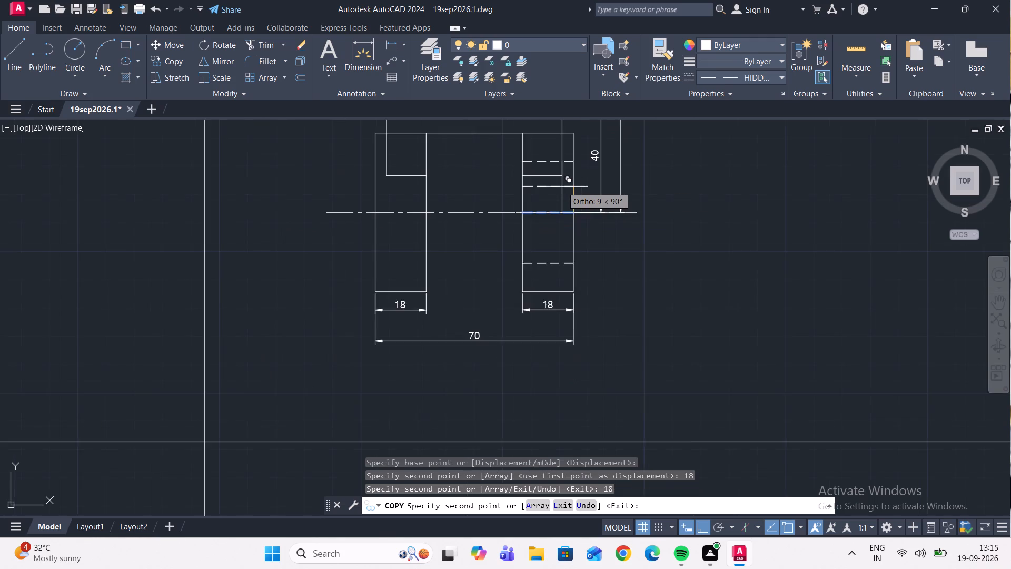
scroll(562, 187, down, 1)
middle_drag(563, 187, 567, 233)
scroll(568, 234, up, 1)
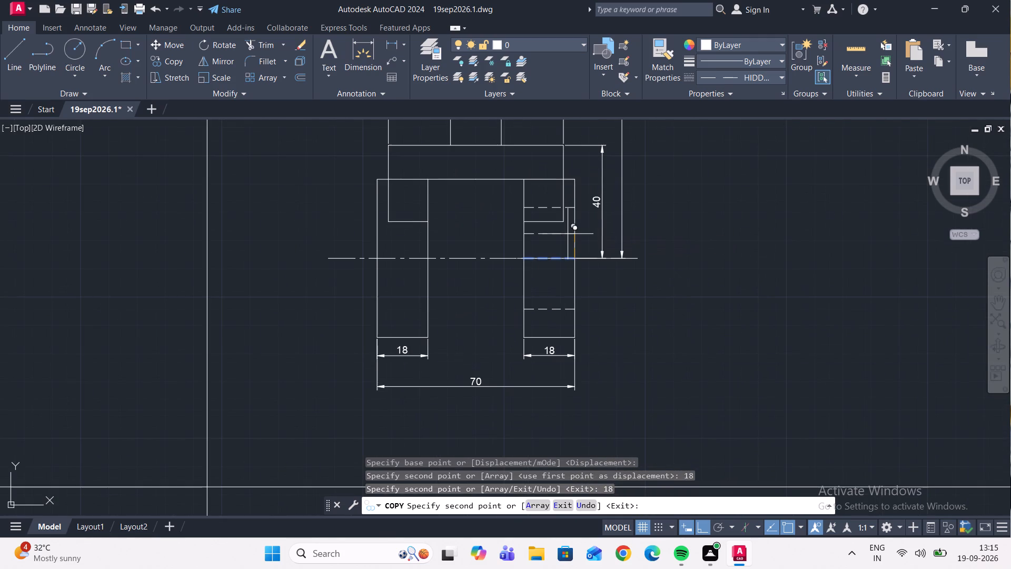
key(Escape)
Trim the right leg's upper hidden line between the leg's inner edge and the overlapping block's vertical edge.
scroll(523, 207, up, 1)
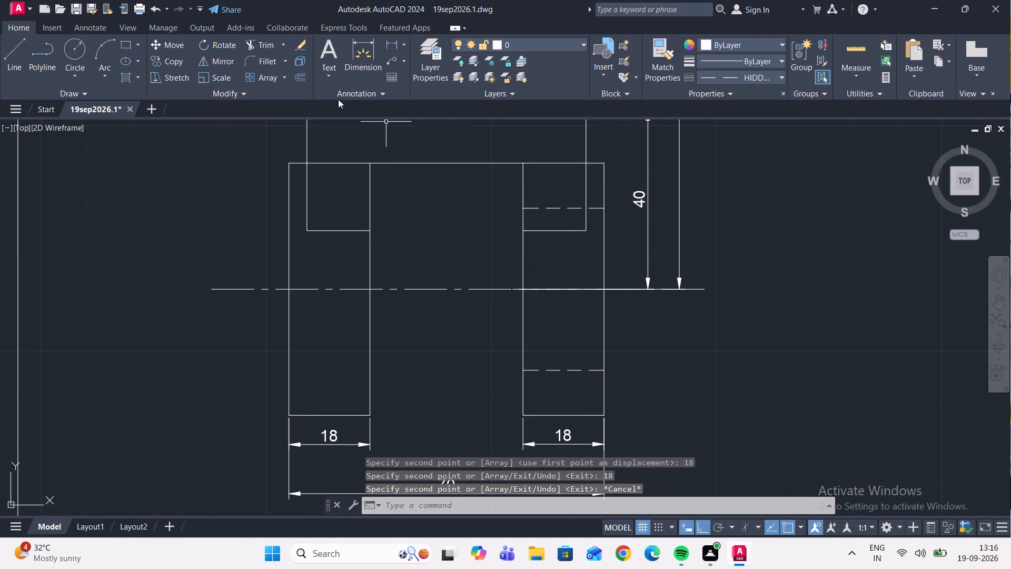
click(255, 45)
click(566, 209)
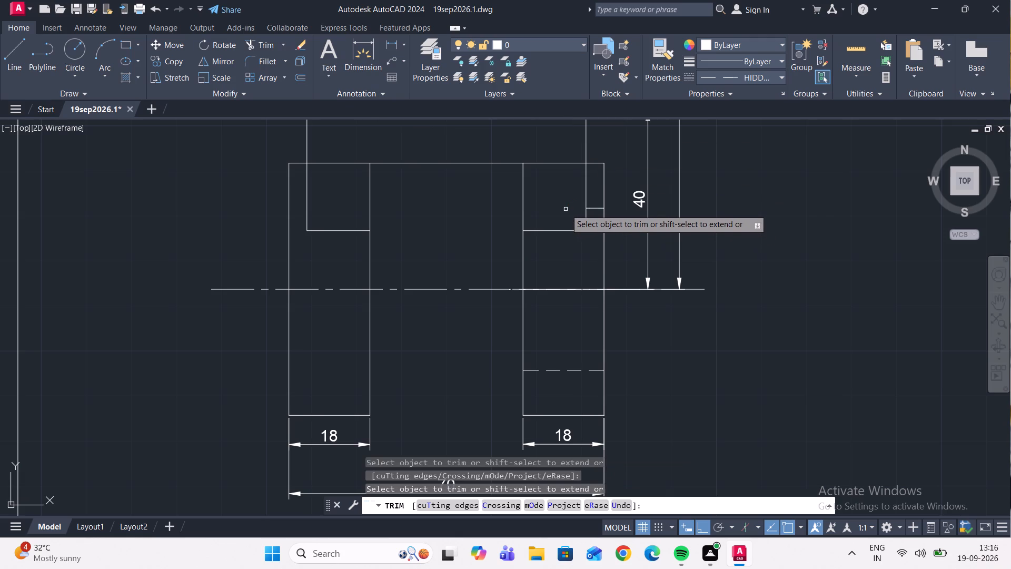
scroll(565, 202, down, 1)
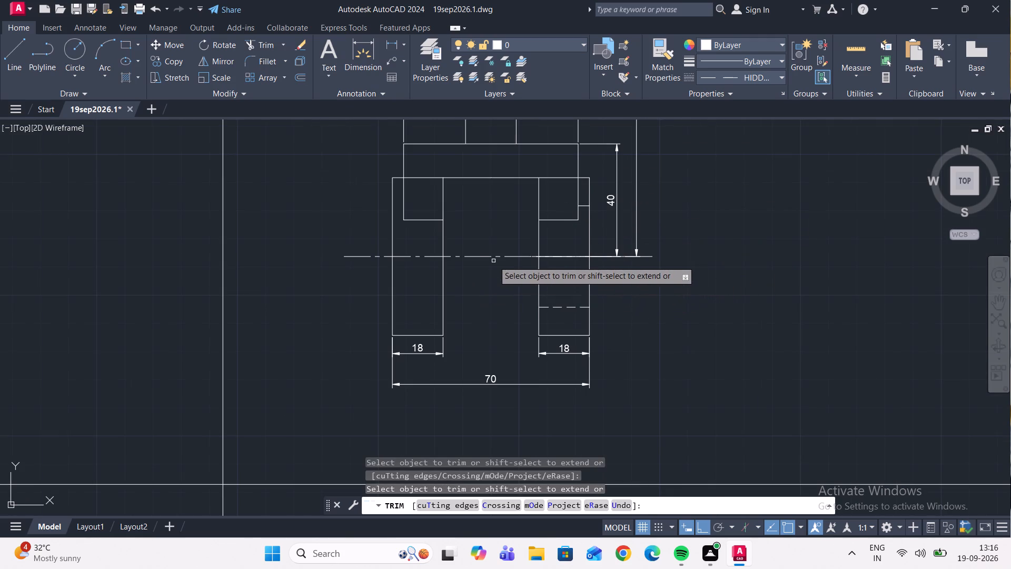
scroll(497, 290, up, 1)
key(Escape)
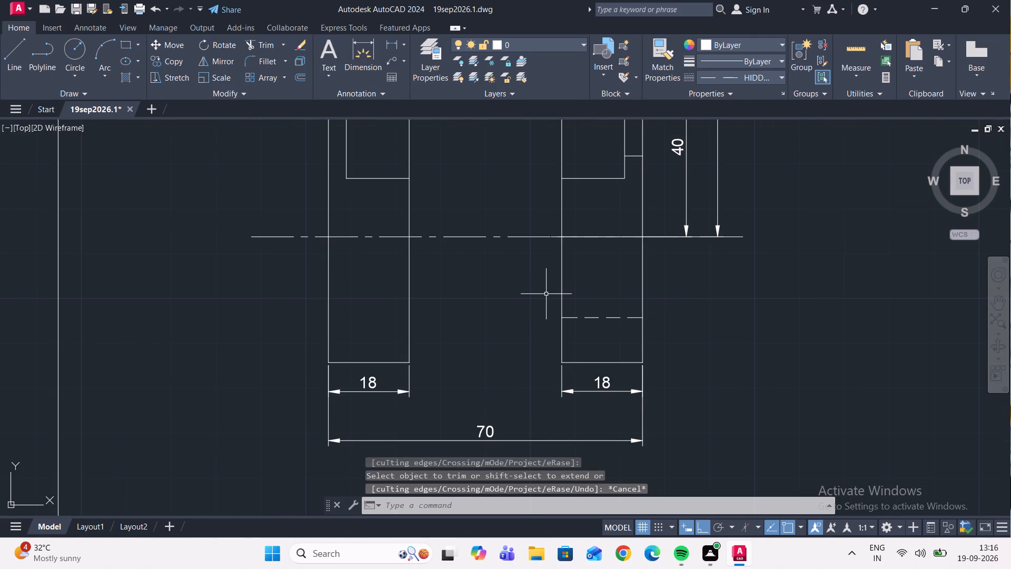
Extend the right fork leg's lower hidden line across the gap and the left leg to the left leg's outer edge.
click(255, 40)
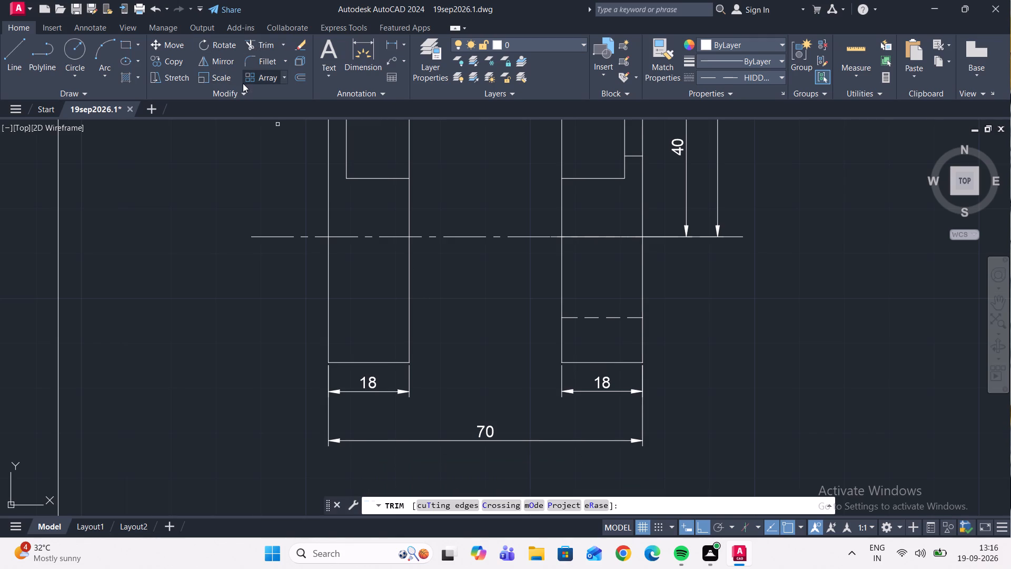
click(279, 44)
click(285, 40)
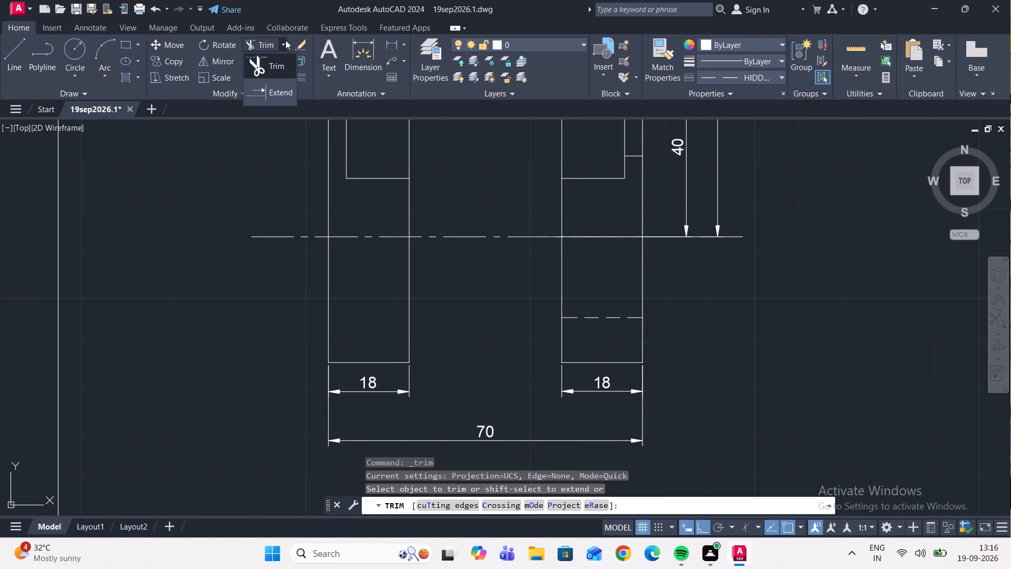
click(274, 91)
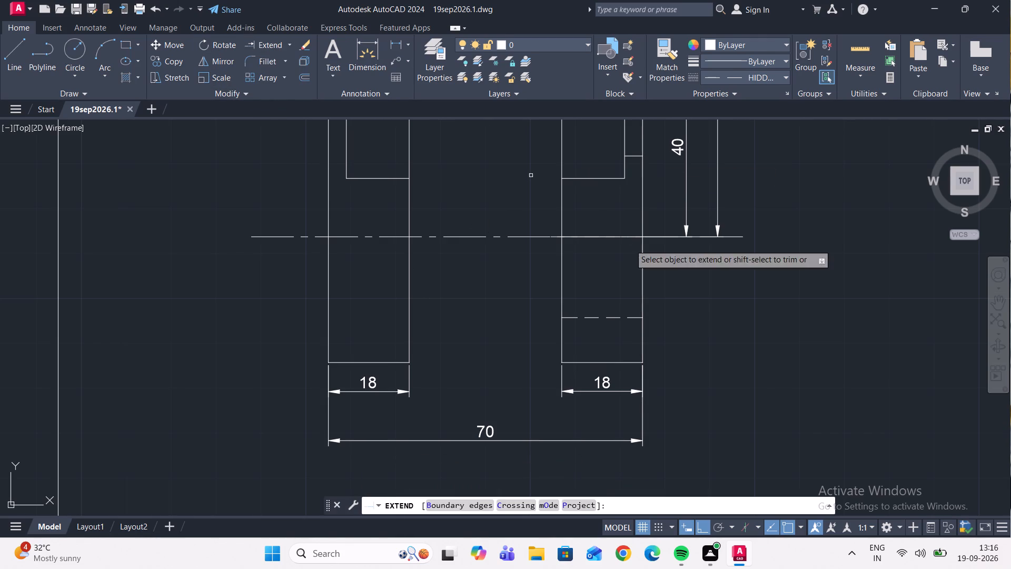
click(569, 317)
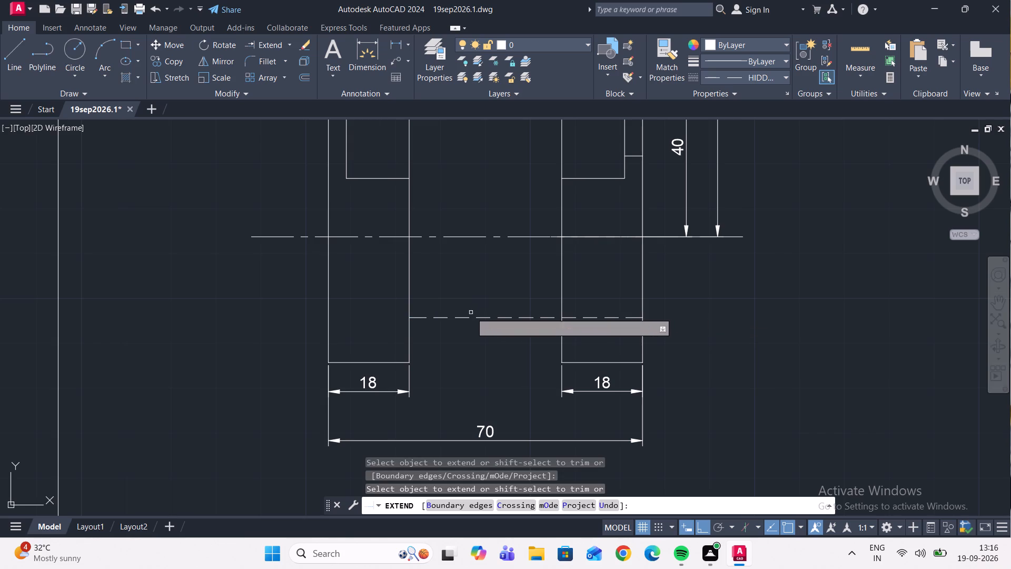
click(467, 318)
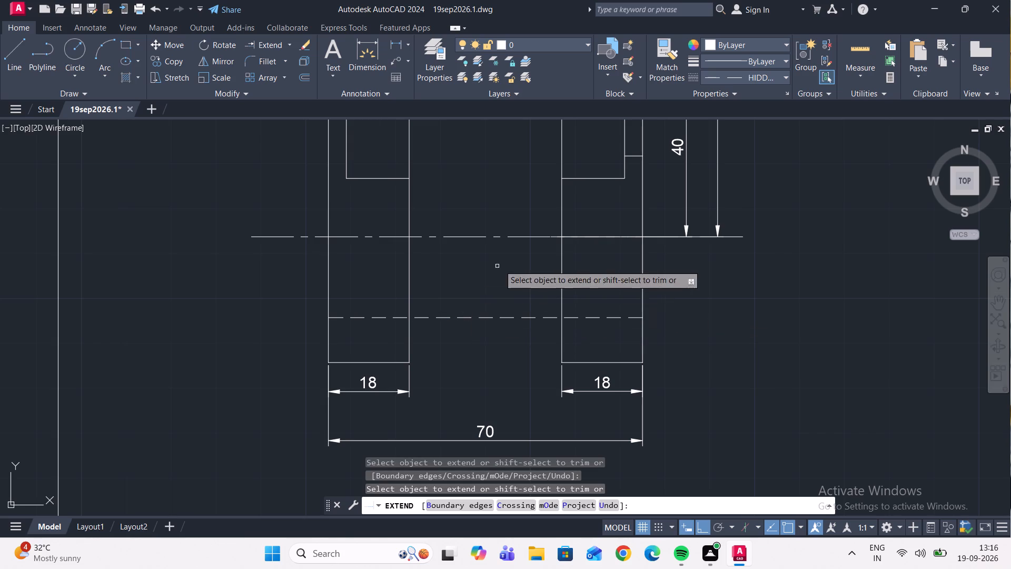
Extend the short upper hidden segment at the right leg's outer side across the fork to the left leg's outer edge.
middle_drag(499, 265, 474, 376)
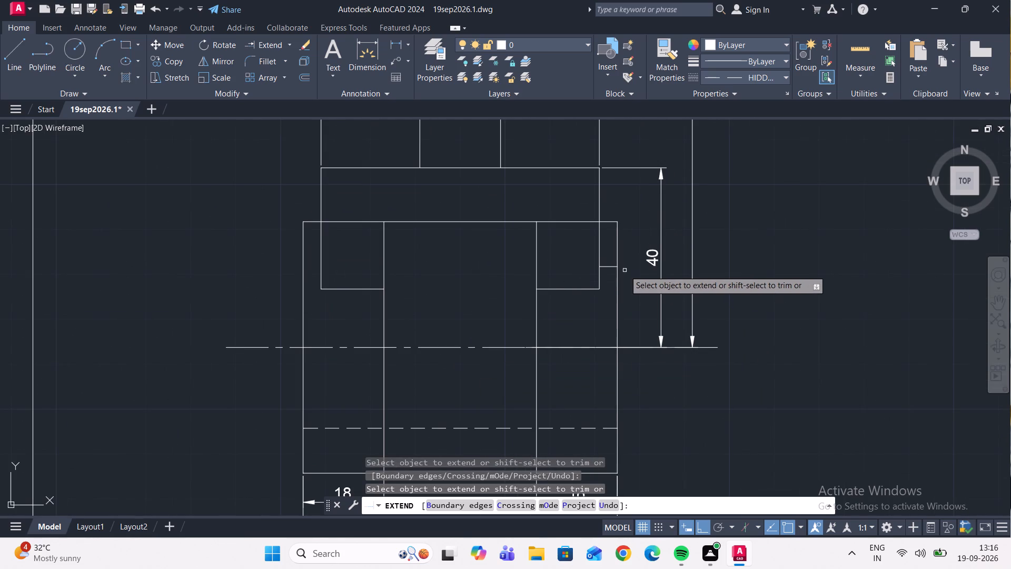
click(606, 267)
click(574, 266)
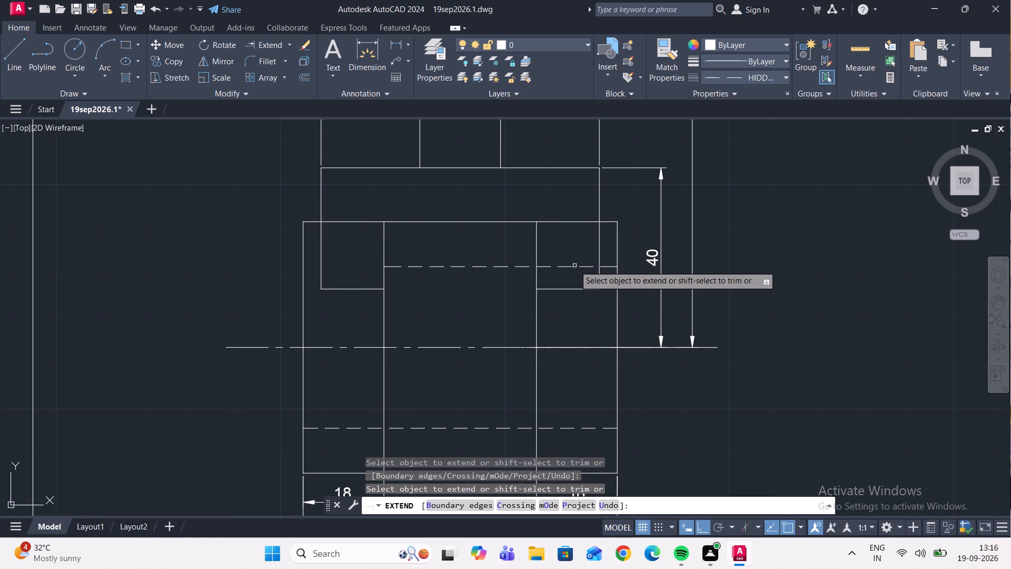
click(479, 267)
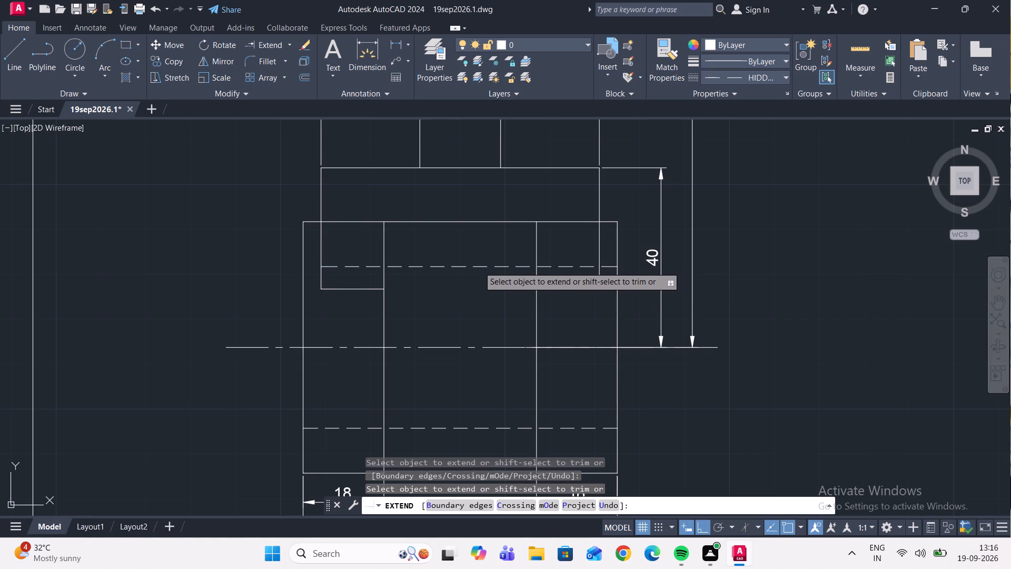
click(349, 266)
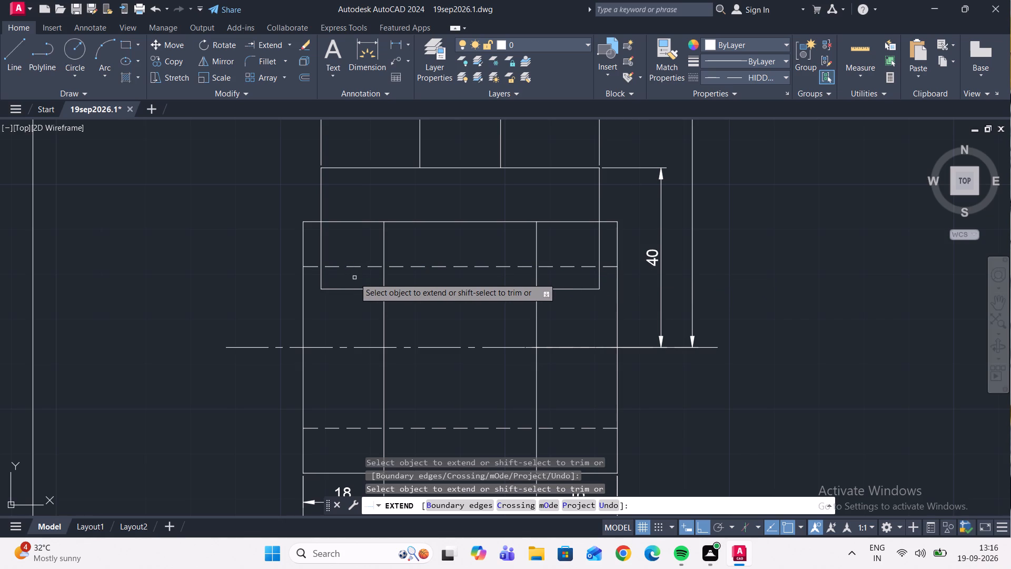
key(Escape)
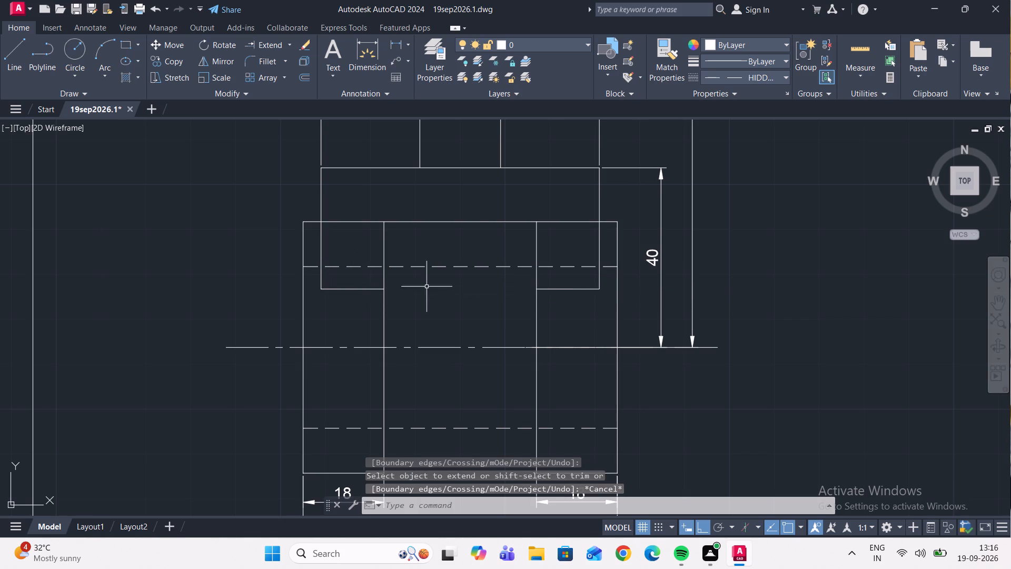
Trim the upper hidden line between the overlapping block's two outer vertical edges, keeping only the short outer segments on both legs.
click(288, 45)
click(279, 66)
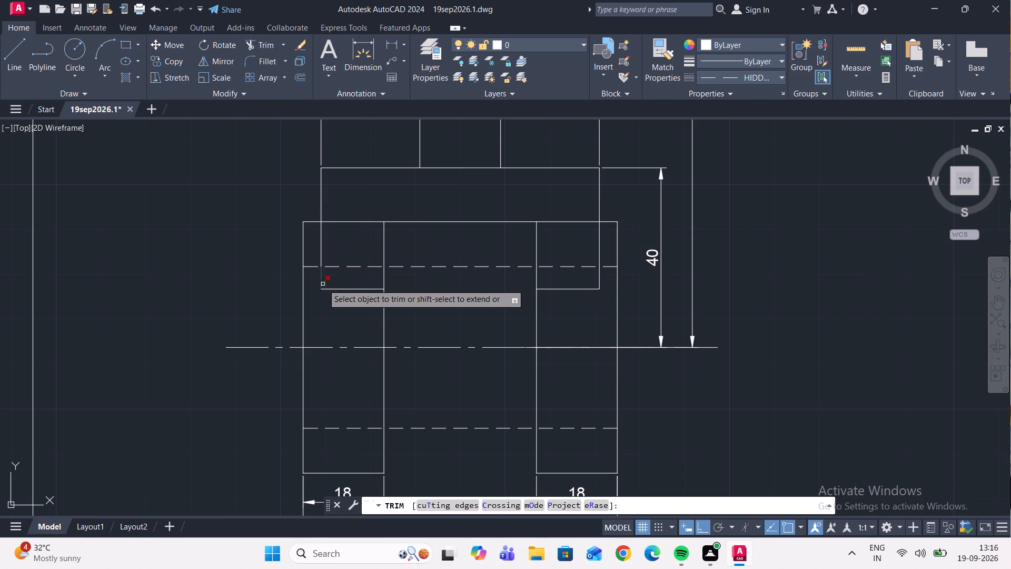
click(333, 266)
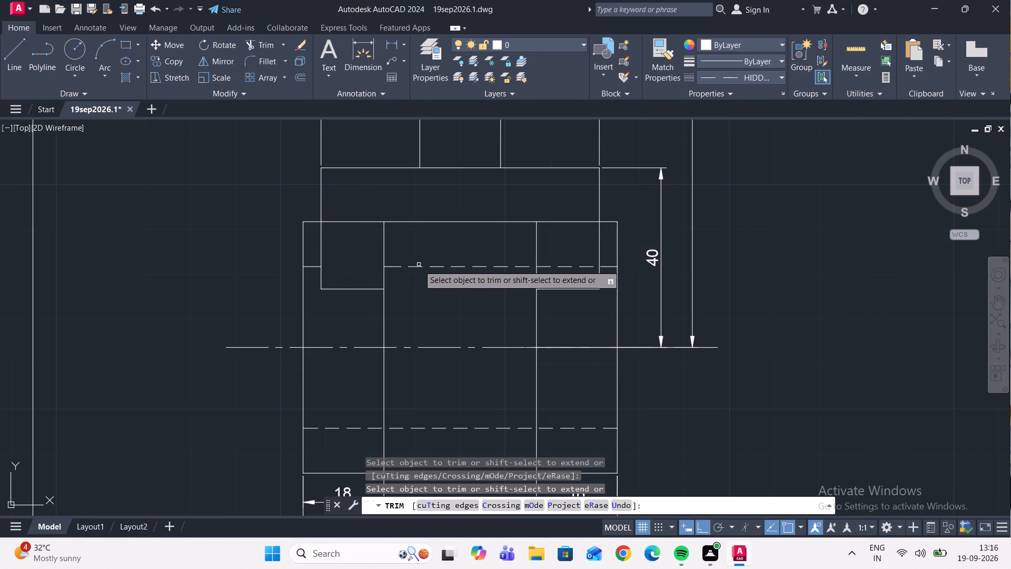
click(419, 267)
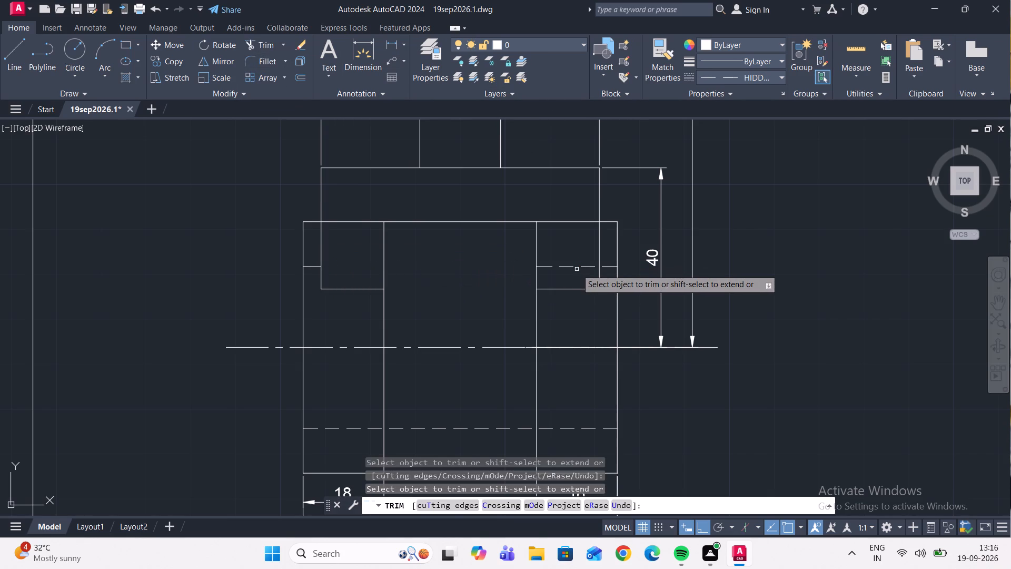
click(566, 268)
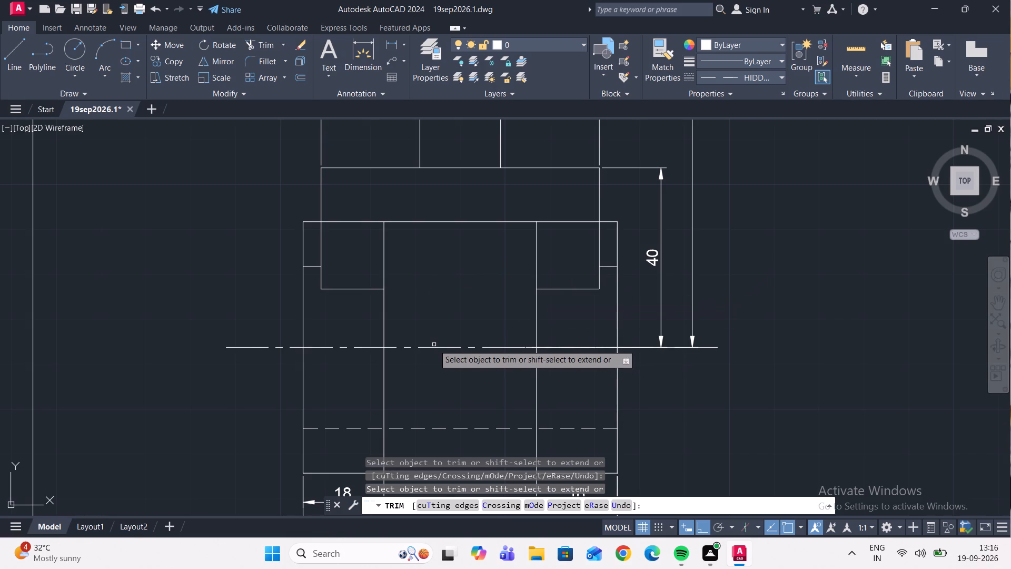
Trim the extra line along the lower centerline across the right leg and the lower hidden line between the two legs.
click(566, 348)
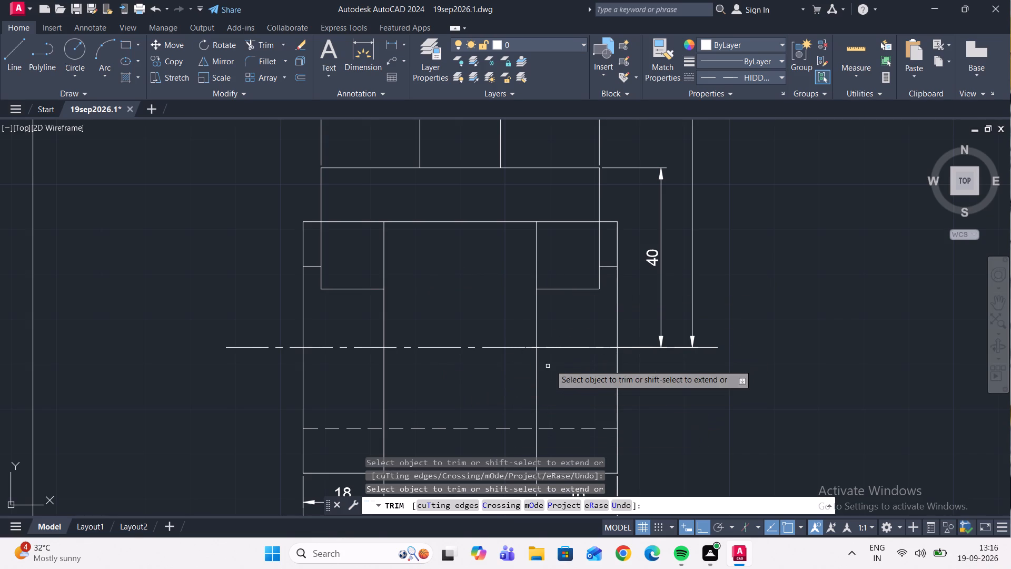
click(492, 429)
Remove the dashed sample line from the empty space beside the upper boss using Trim.
scroll(445, 359, down, 2)
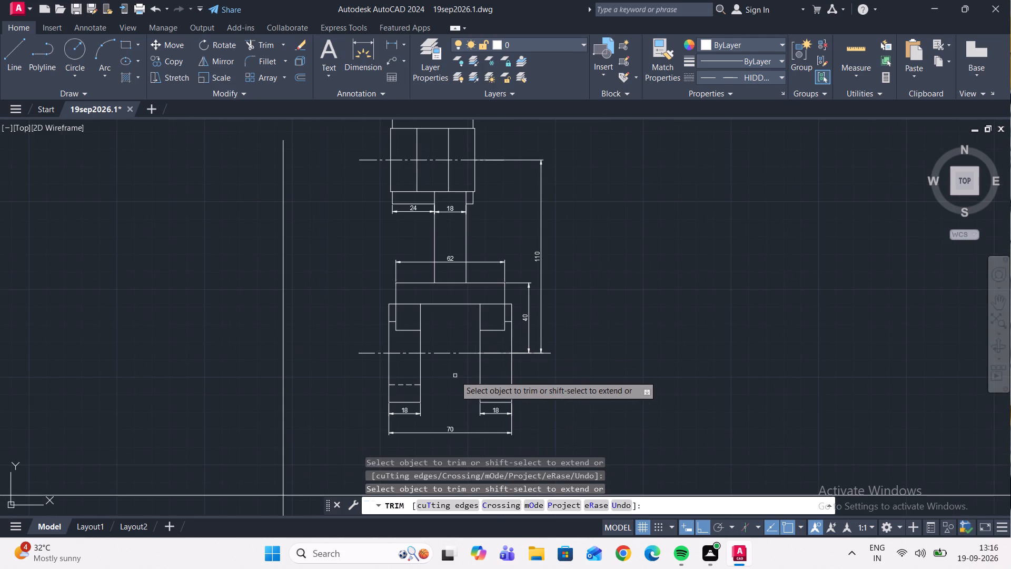
scroll(432, 188, down, 1)
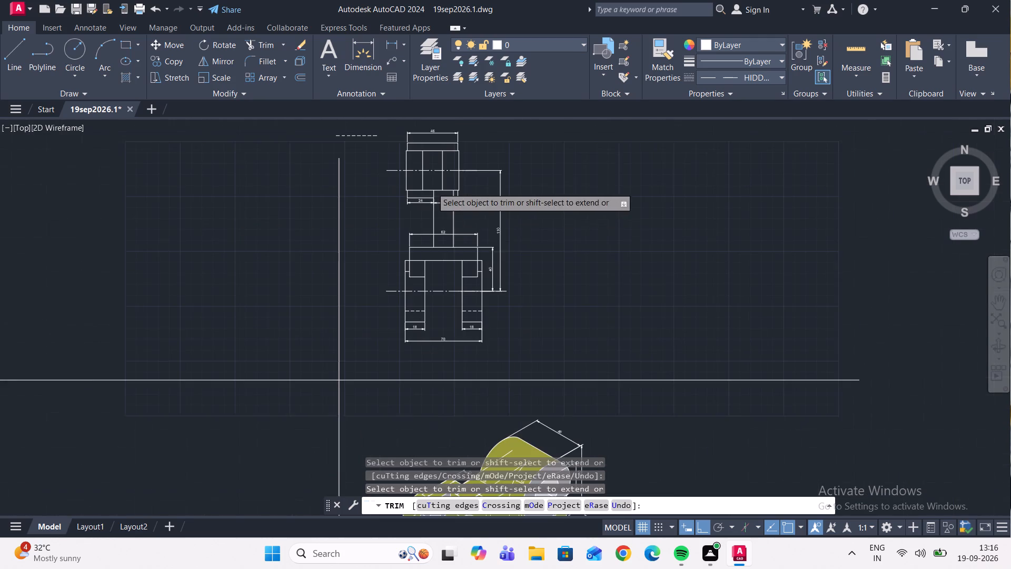
scroll(369, 211, up, 1)
middle_drag(371, 213, 330, 366)
scroll(328, 286, up, 2)
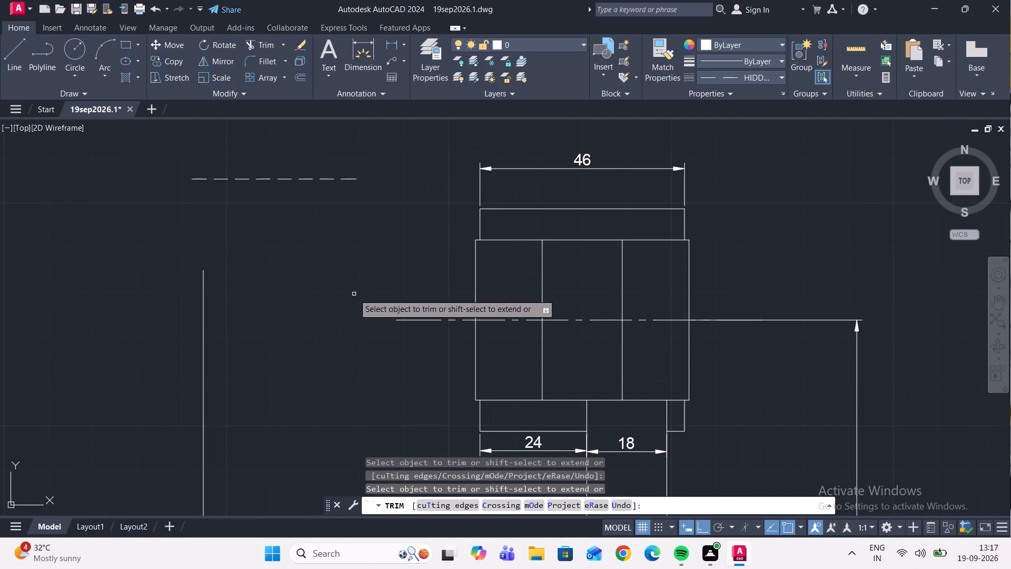
click(343, 181)
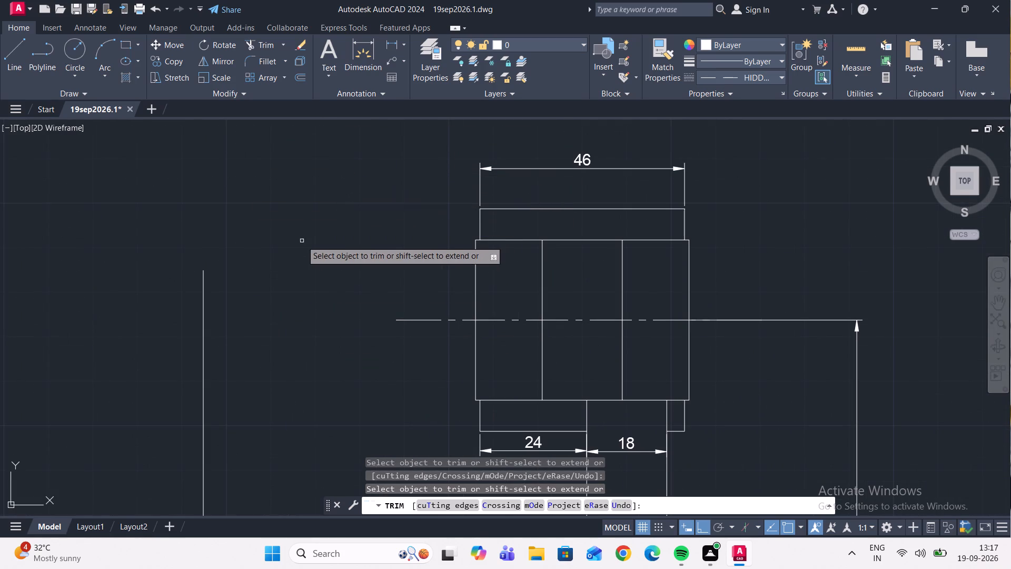
scroll(303, 243, down, 2)
key(Escape)
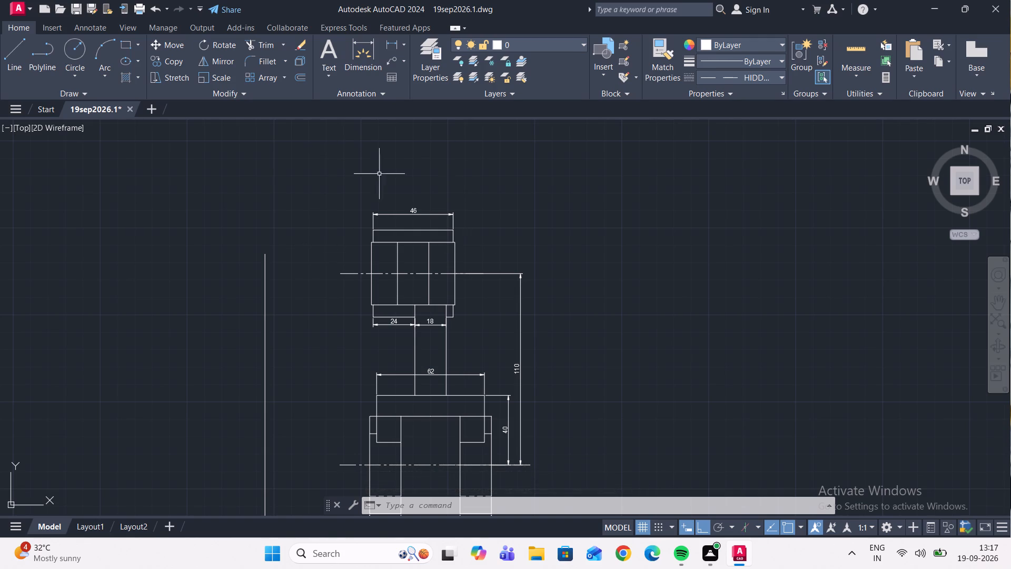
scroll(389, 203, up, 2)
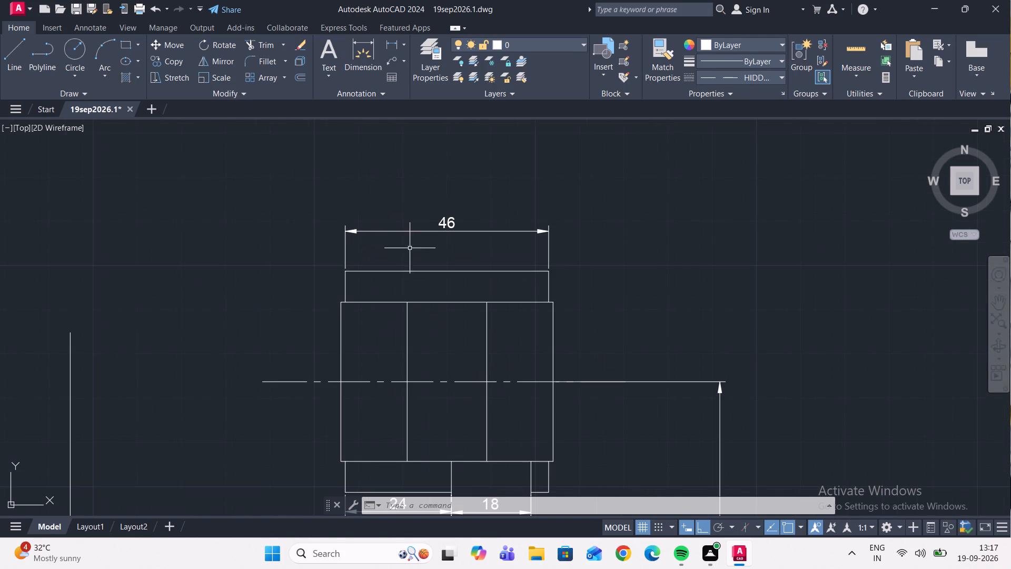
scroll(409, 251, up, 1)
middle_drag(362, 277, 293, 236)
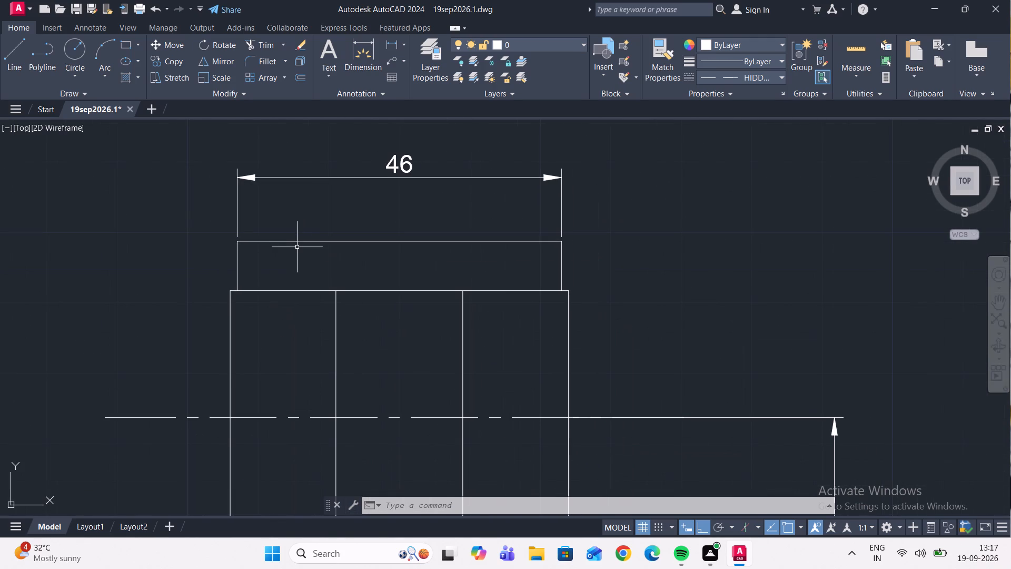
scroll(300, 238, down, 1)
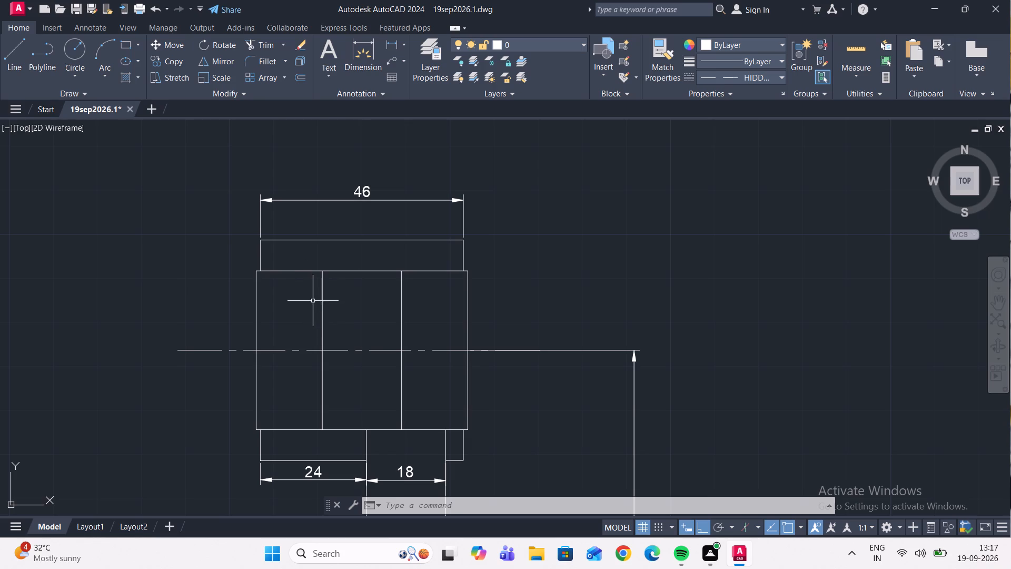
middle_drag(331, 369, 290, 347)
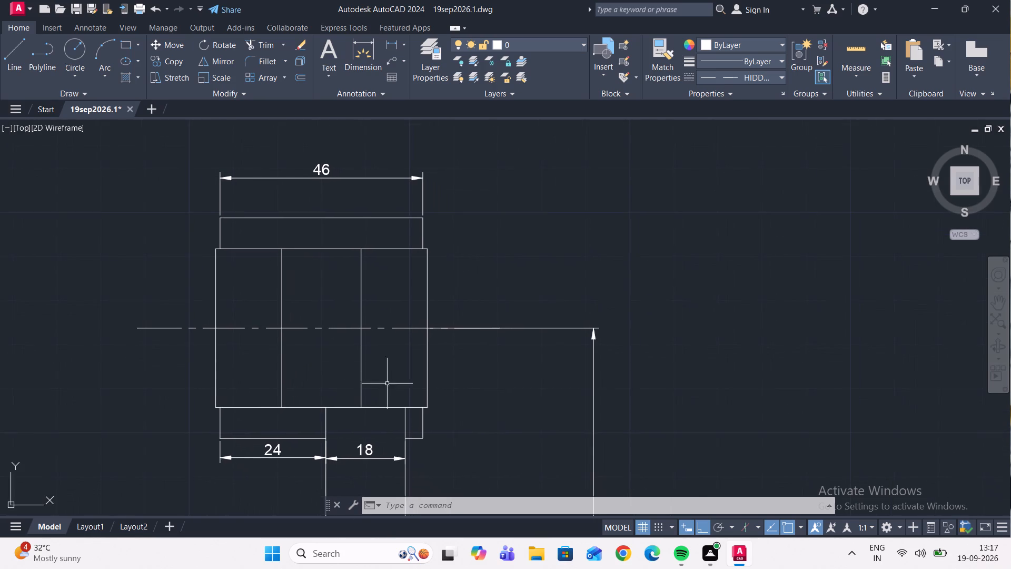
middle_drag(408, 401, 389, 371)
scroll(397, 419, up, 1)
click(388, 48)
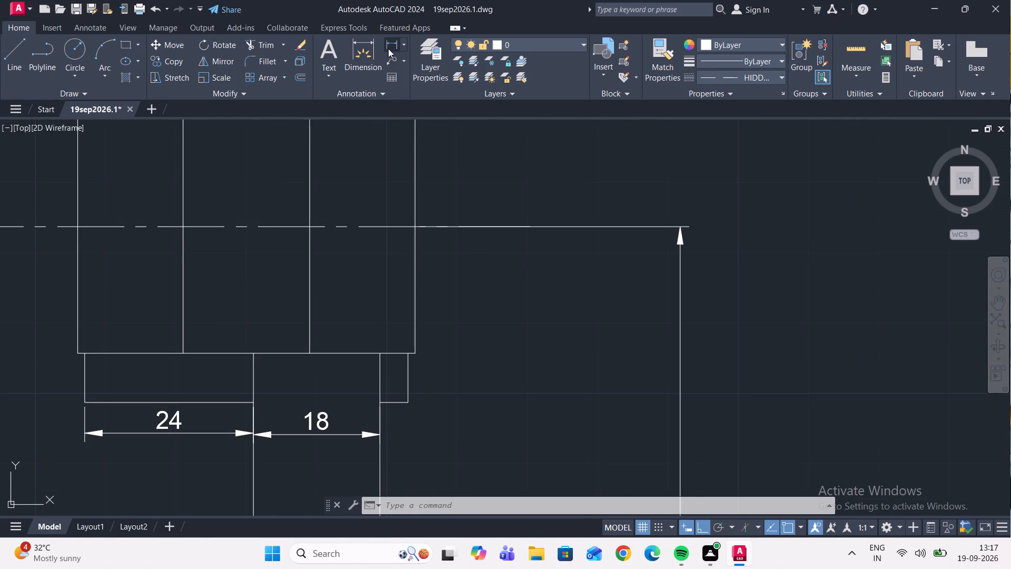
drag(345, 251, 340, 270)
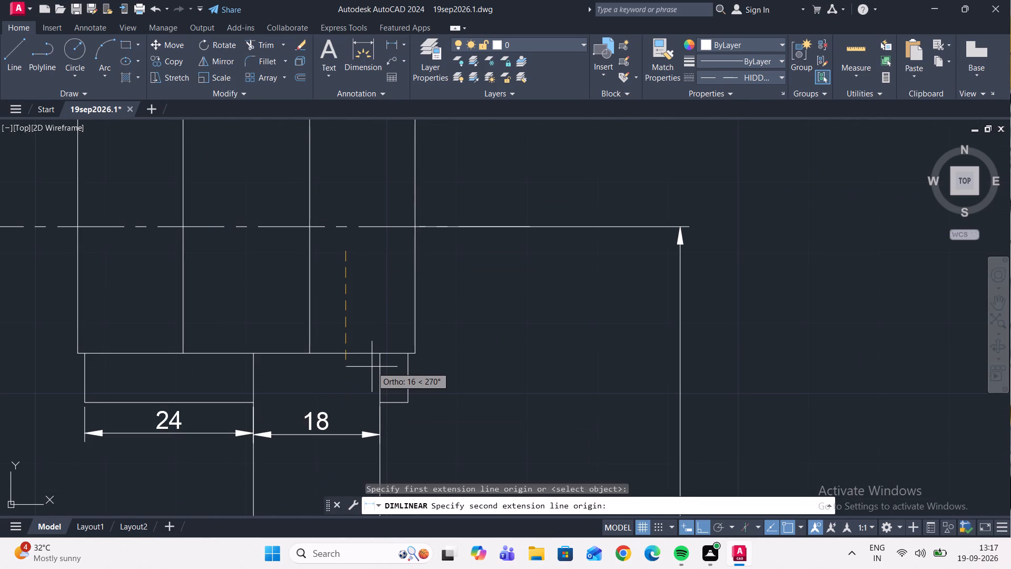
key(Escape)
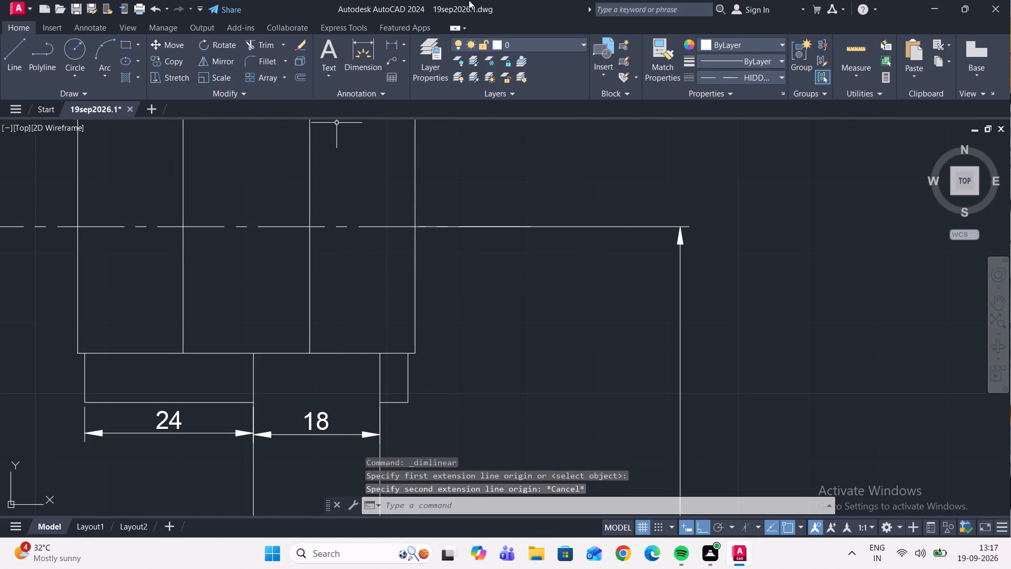
Add a linear dimension for the width of the small ledge right of the stem below the upper boss, aligned with the 18 dimension.
click(387, 47)
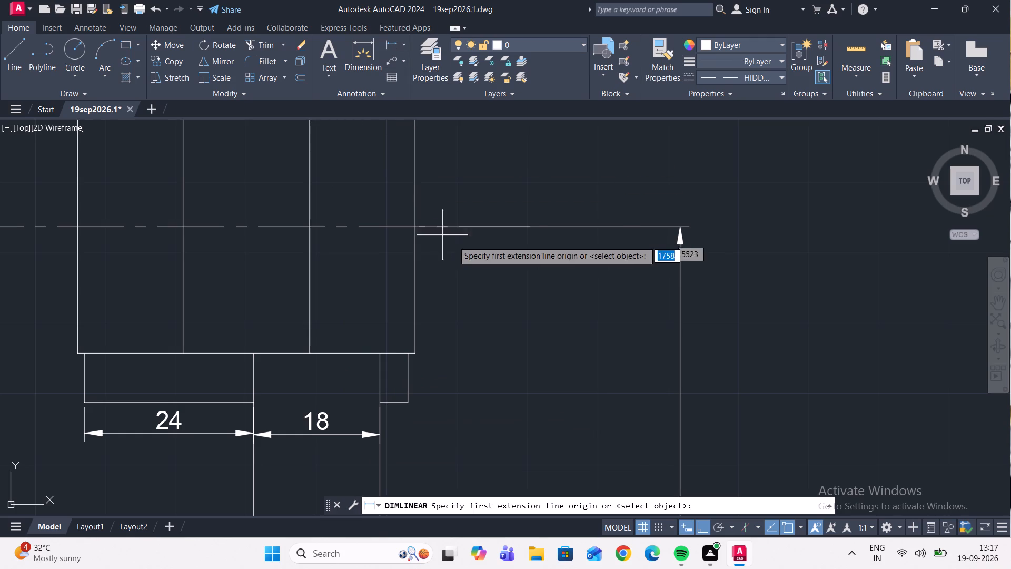
scroll(484, 276, up, 1)
middle_drag(421, 315, 491, 238)
scroll(394, 418, up, 1)
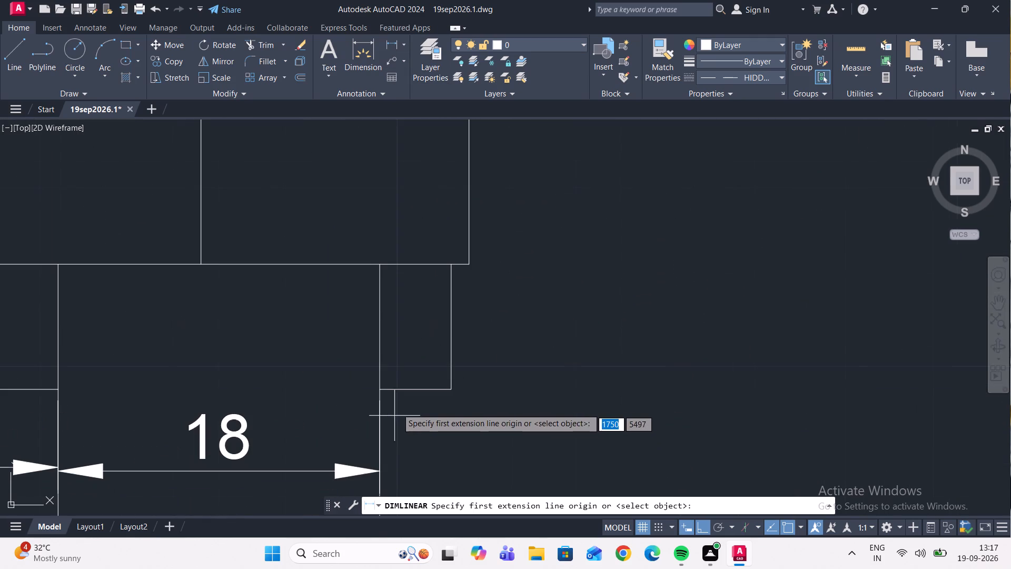
click(385, 388)
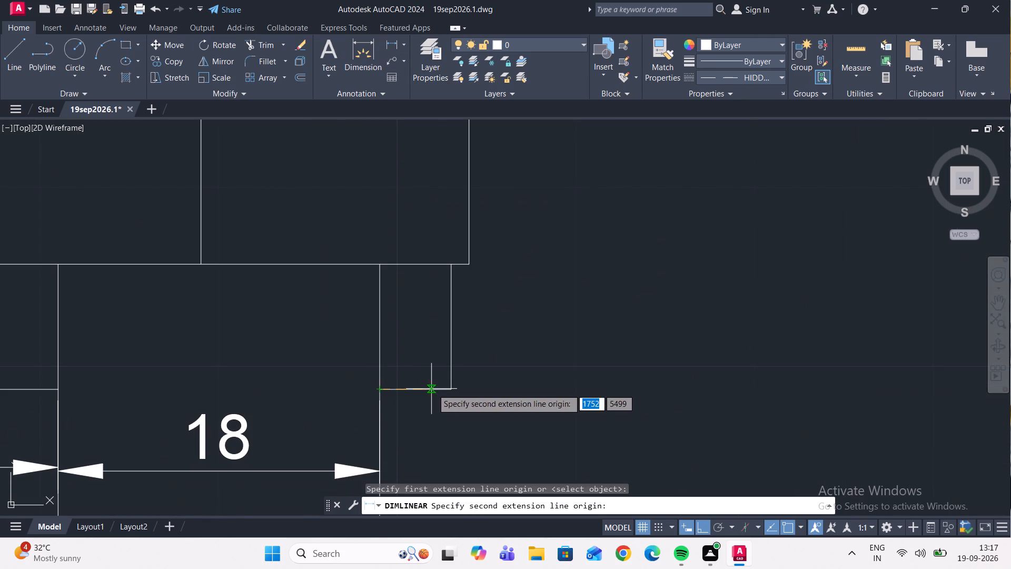
click(451, 389)
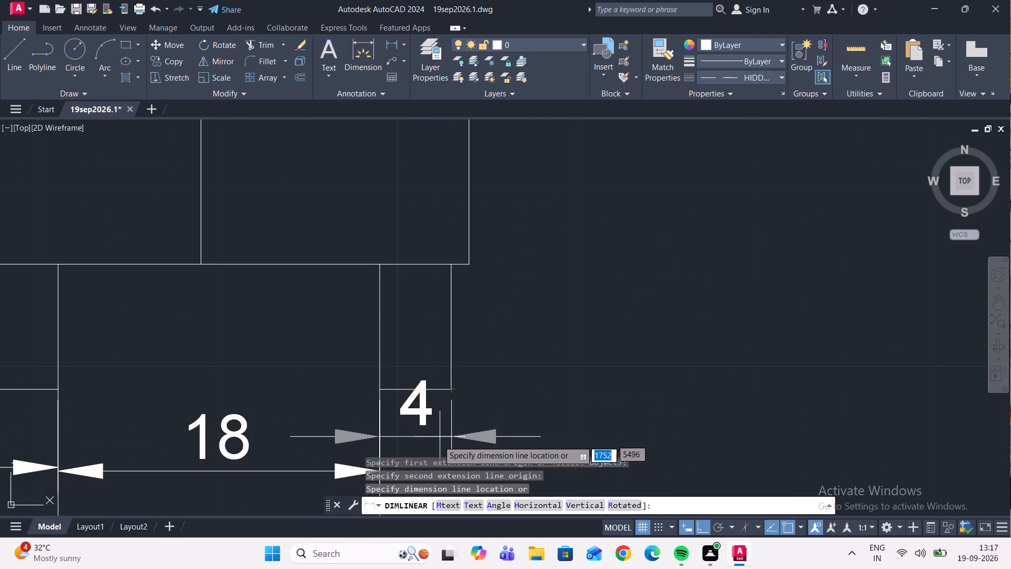
scroll(407, 376, down, 3)
scroll(414, 395, up, 2)
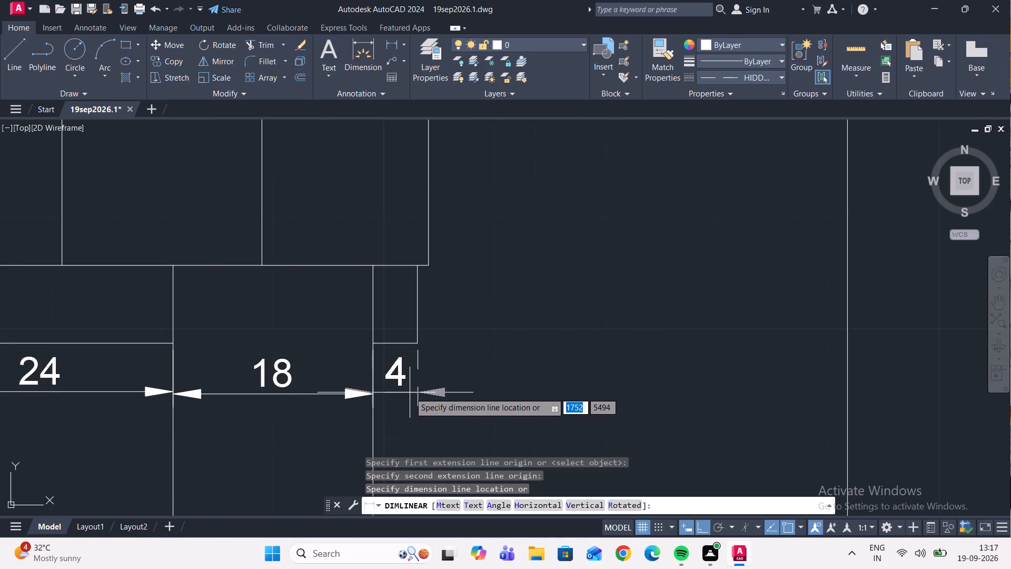
click(409, 394)
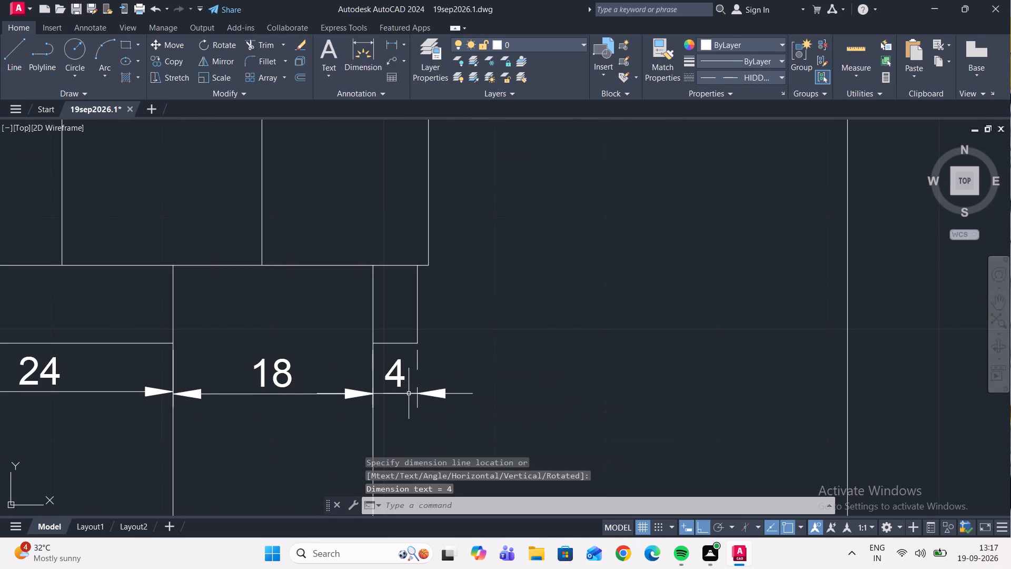
Change the linetype of the 4 dimension under the upper boss to ByLayer.
click(435, 368)
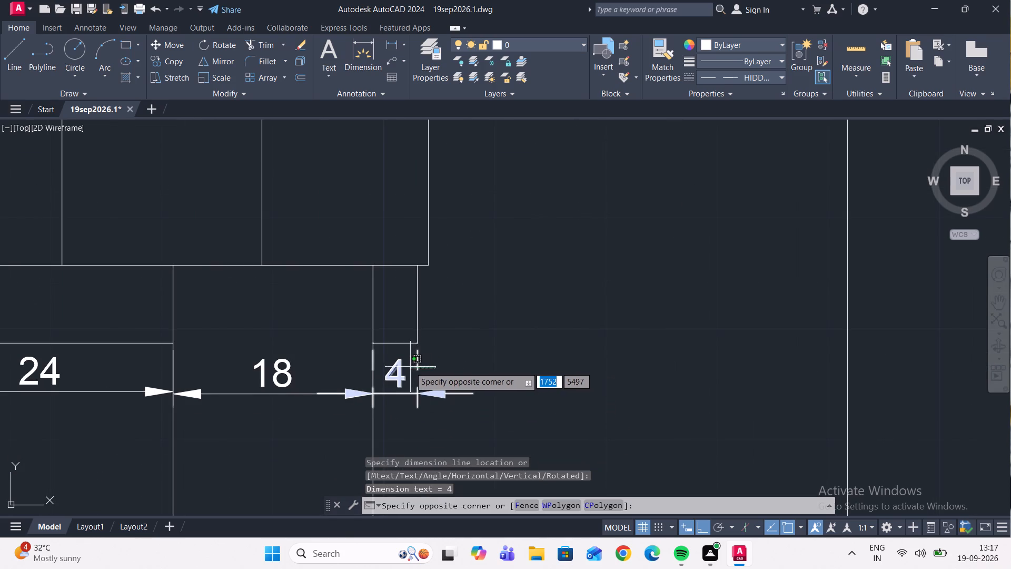
click(410, 367)
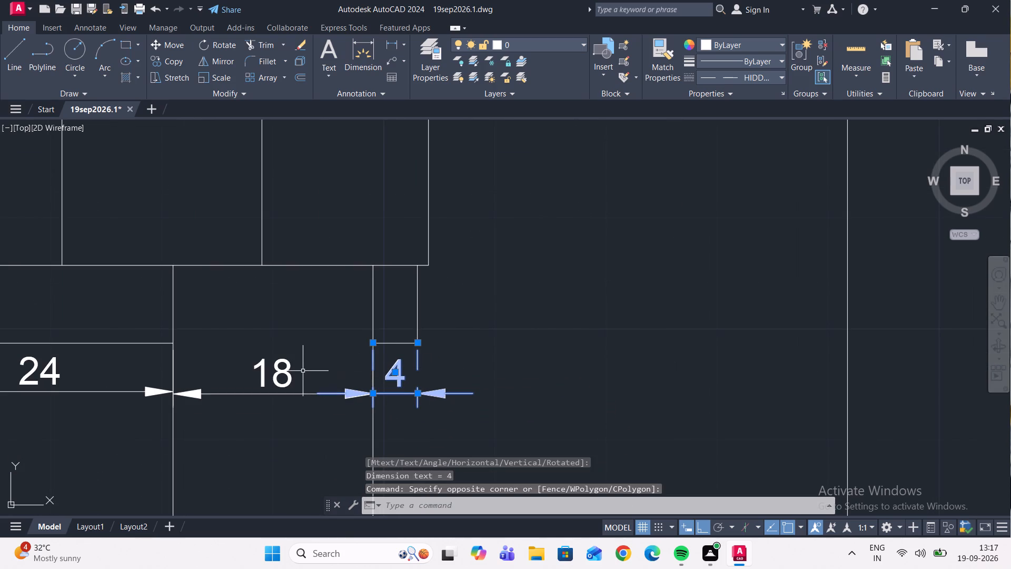
key(ctrl+1)
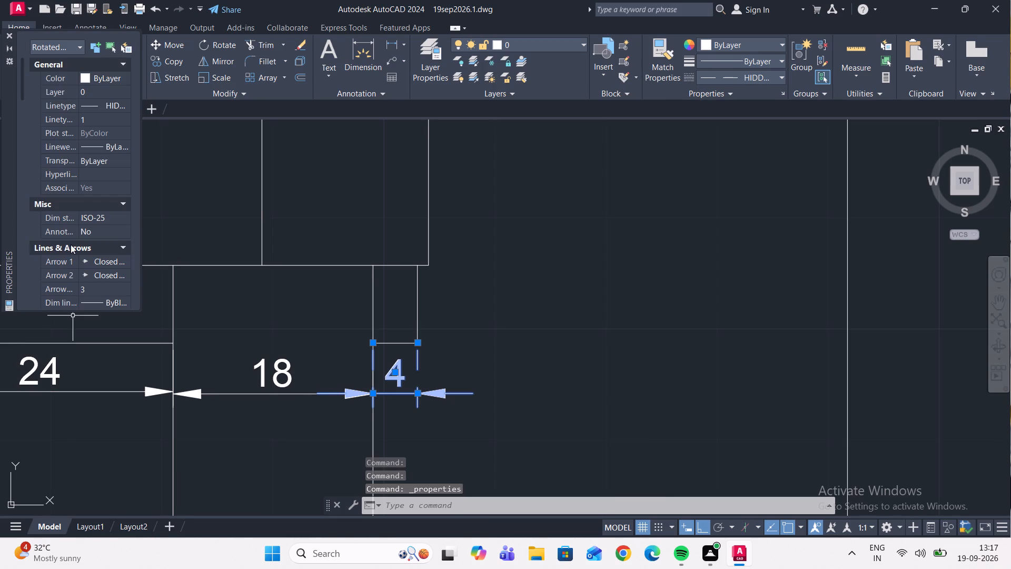
click(108, 107)
click(127, 101)
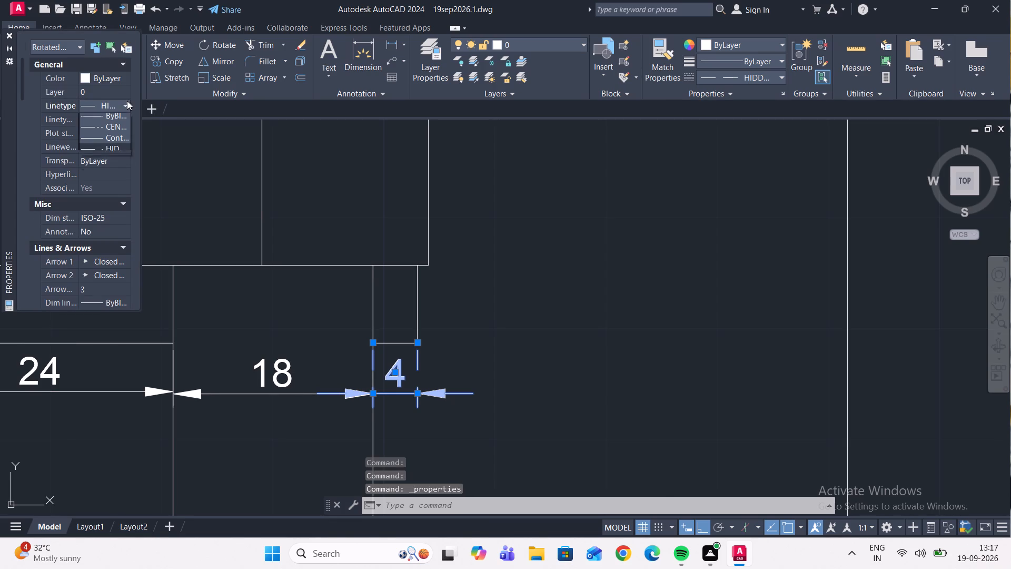
click(122, 117)
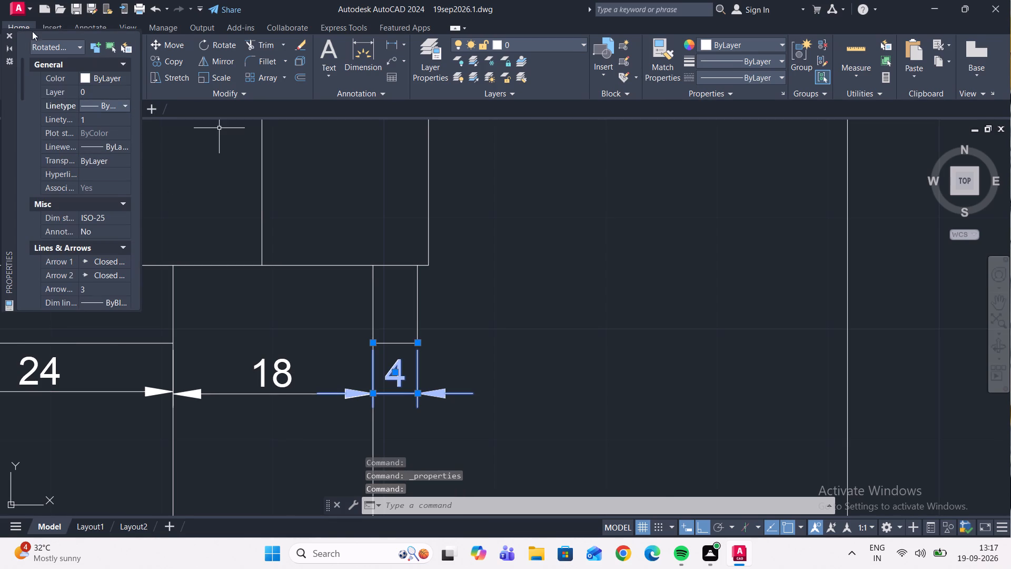
click(11, 35)
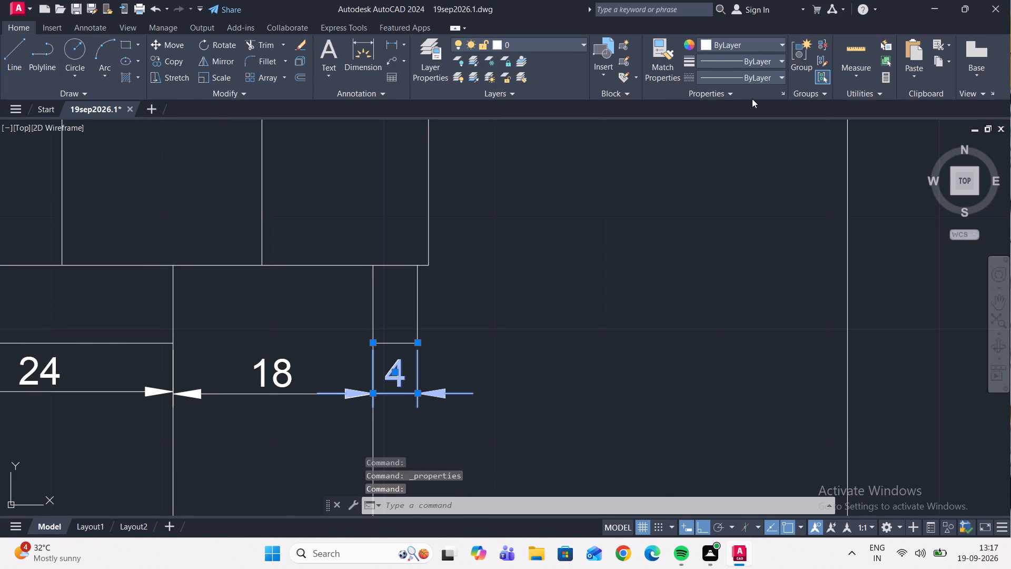
scroll(629, 285, down, 1)
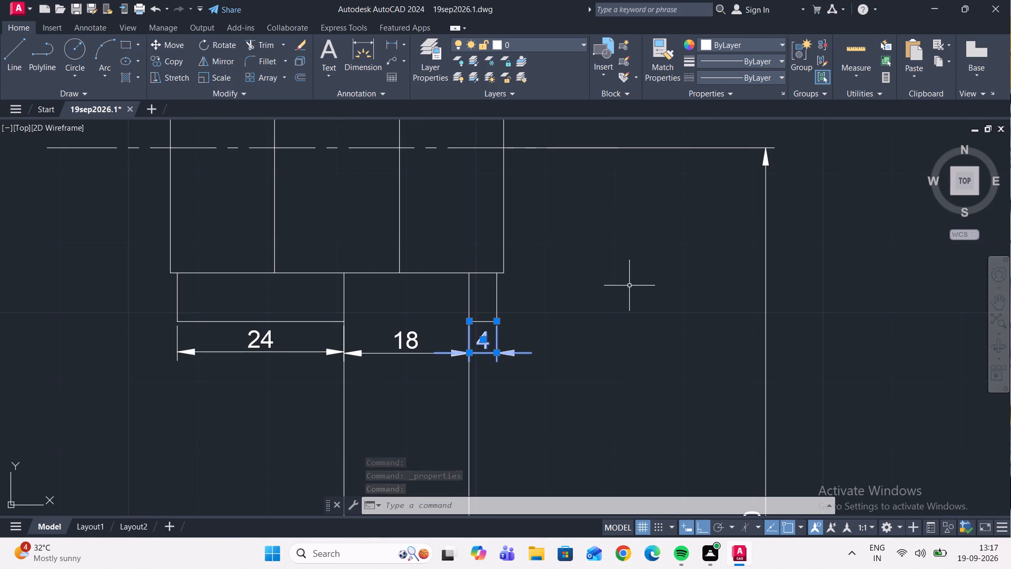
key(Escape)
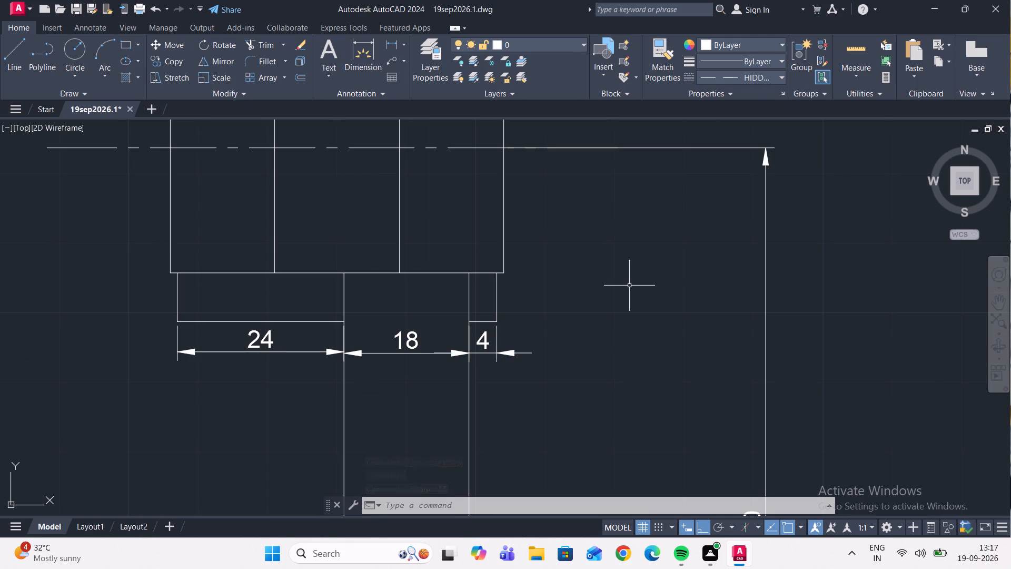
Review the dimensioned bracket view from the upper boss down to both legs, along with the isometric reference below it.
scroll(632, 289, down, 2)
middle_drag(634, 299, 636, 300)
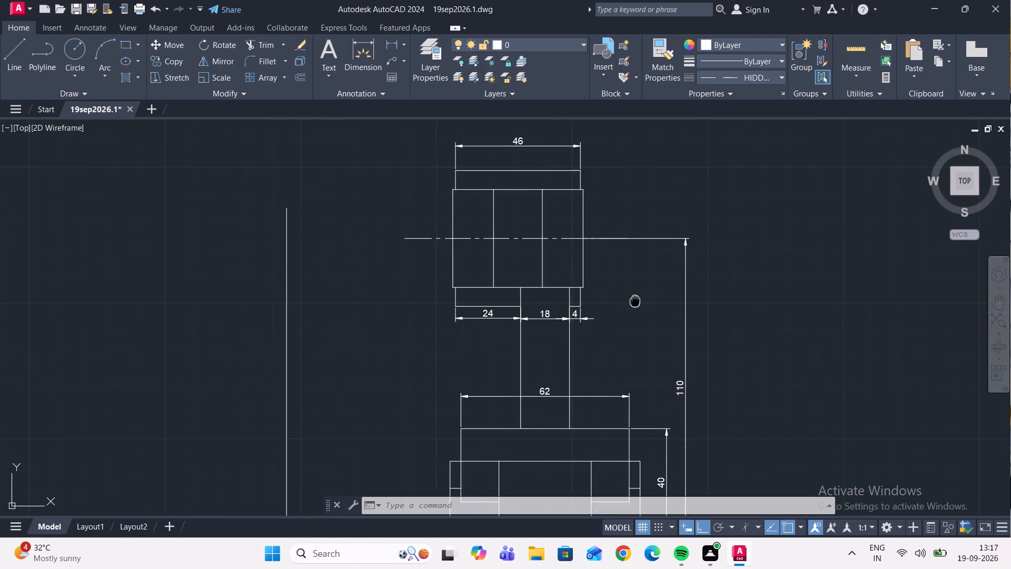
middle_drag(636, 300, 616, 333)
middle_drag(572, 276, 552, 171)
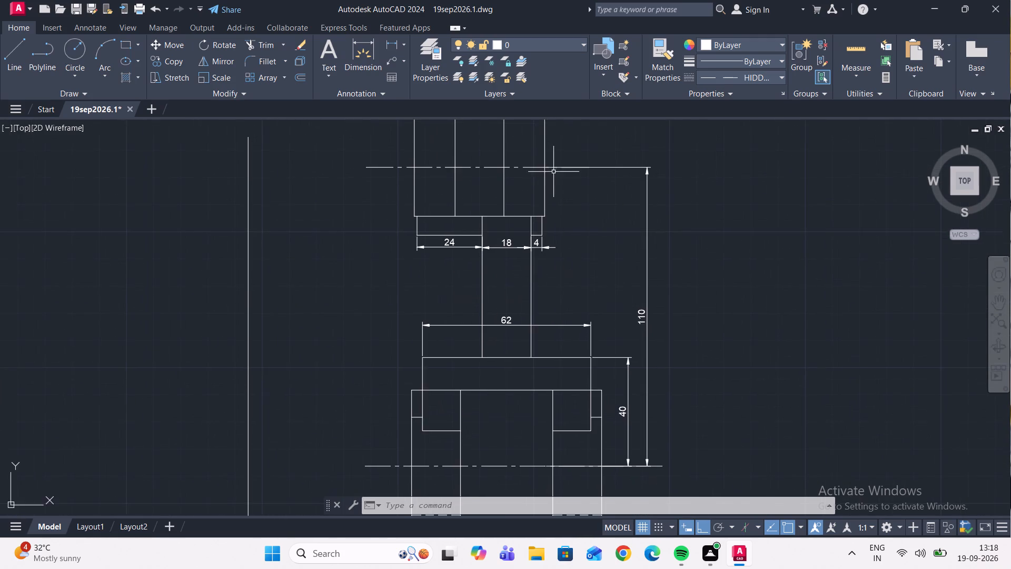
middle_drag(559, 185, 548, 84)
middle_drag(550, 201, 532, 169)
middle_drag(556, 197, 574, 219)
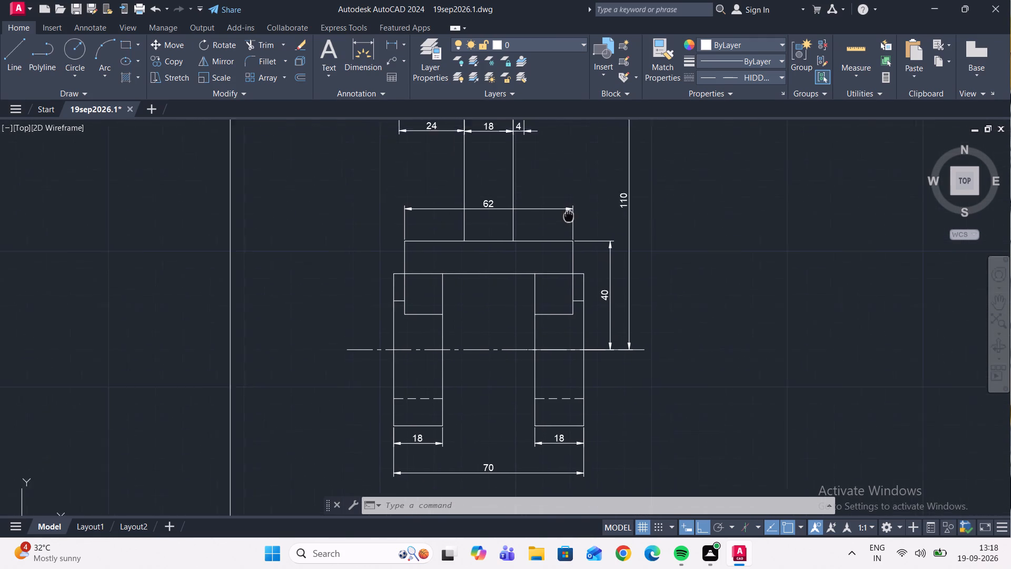
middle_drag(574, 219, 651, 245)
scroll(552, 218, down, 3)
middle_drag(570, 227, 567, 242)
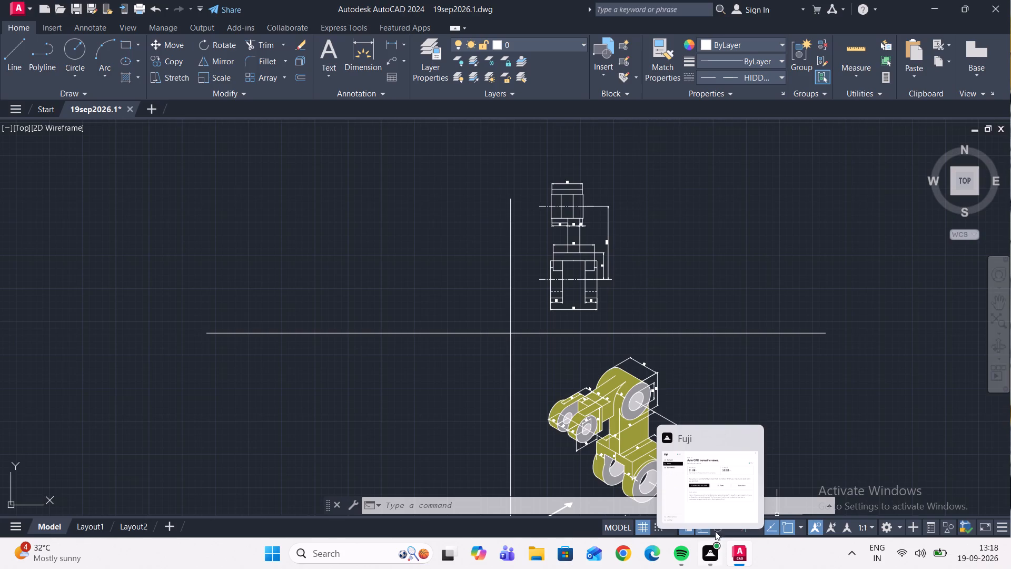
scroll(537, 289, up, 1)
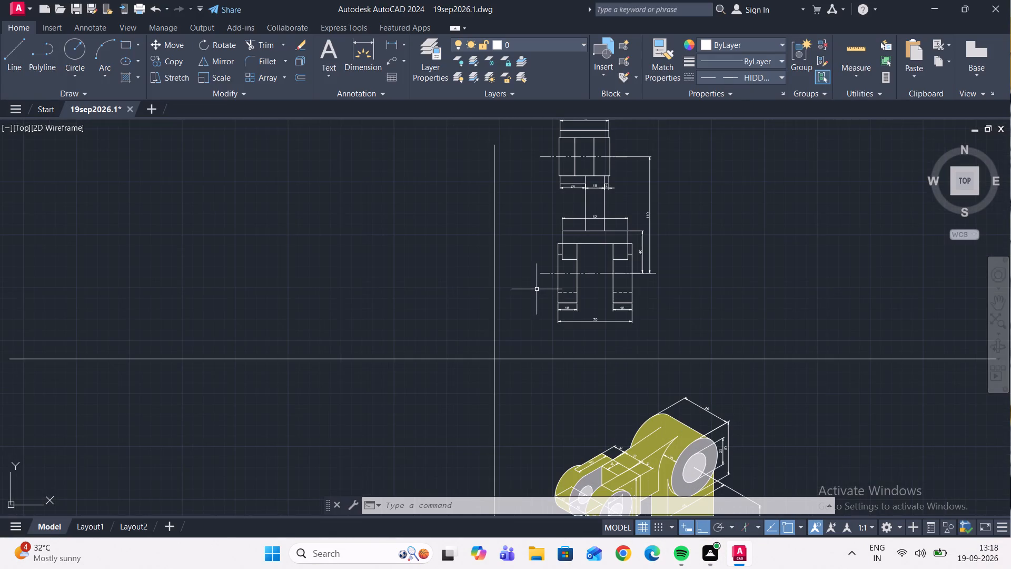
middle_drag(537, 289, 596, 309)
middle_drag(587, 274, 590, 274)
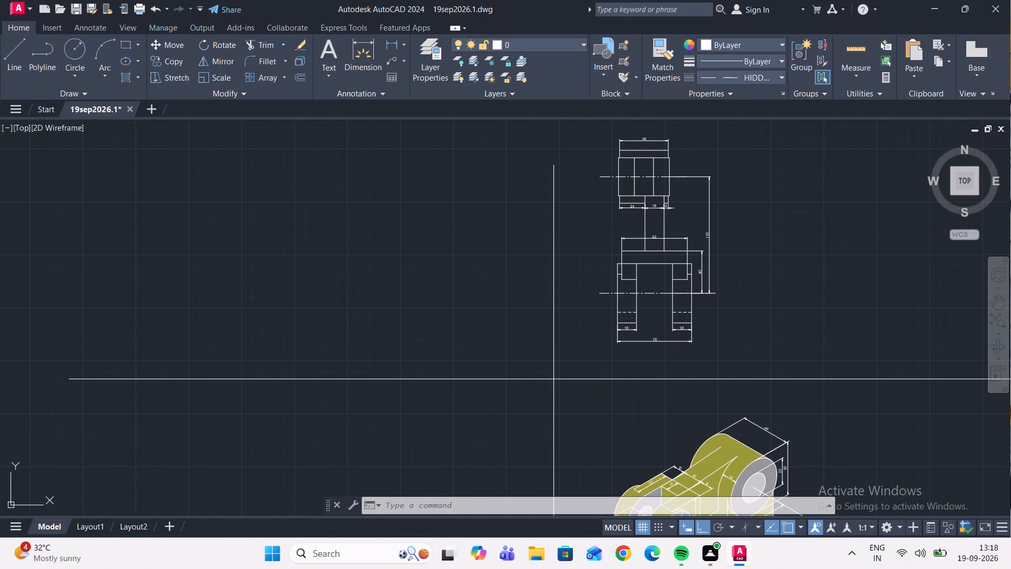
middle_drag(590, 274, 634, 270)
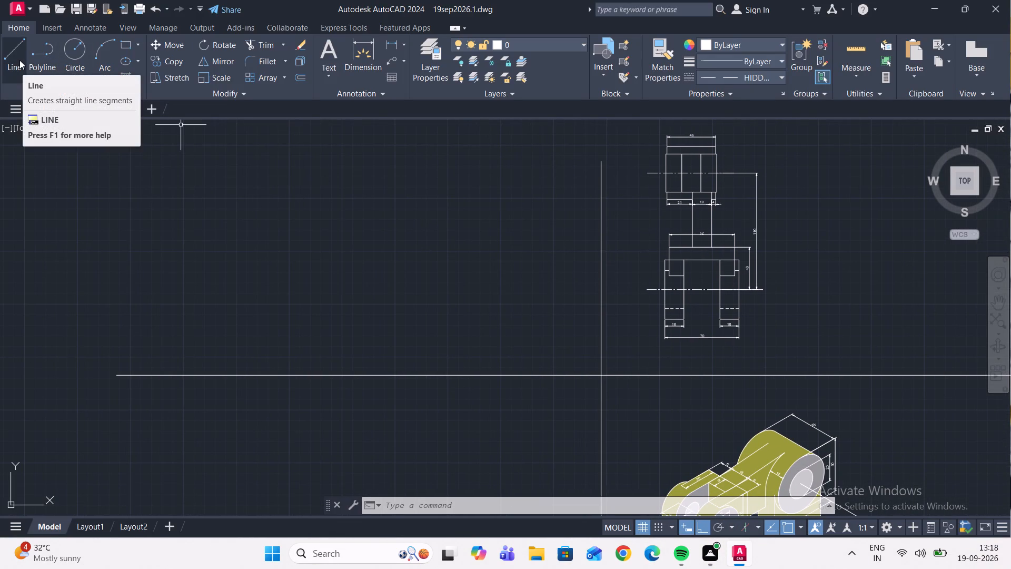
Set the current linetype for new objects to ByLayer.
click(19, 61)
scroll(713, 367, up, 3)
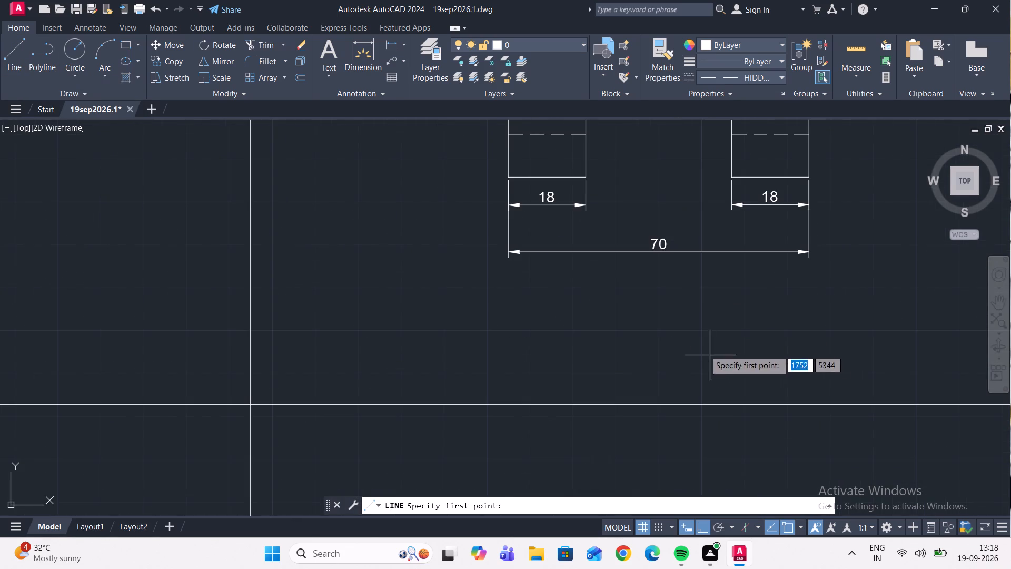
click(505, 178)
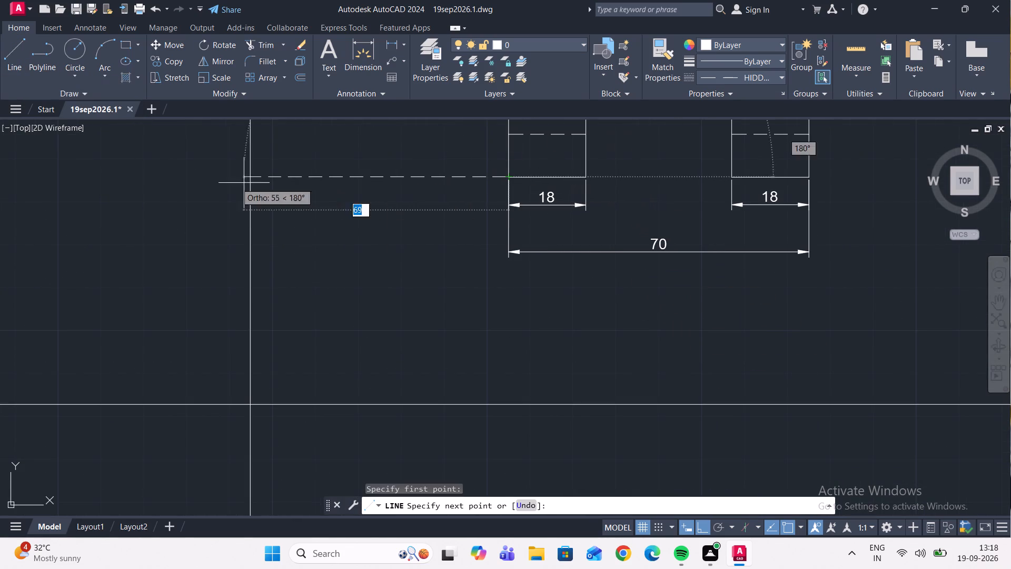
middle_drag(177, 185, 831, 354)
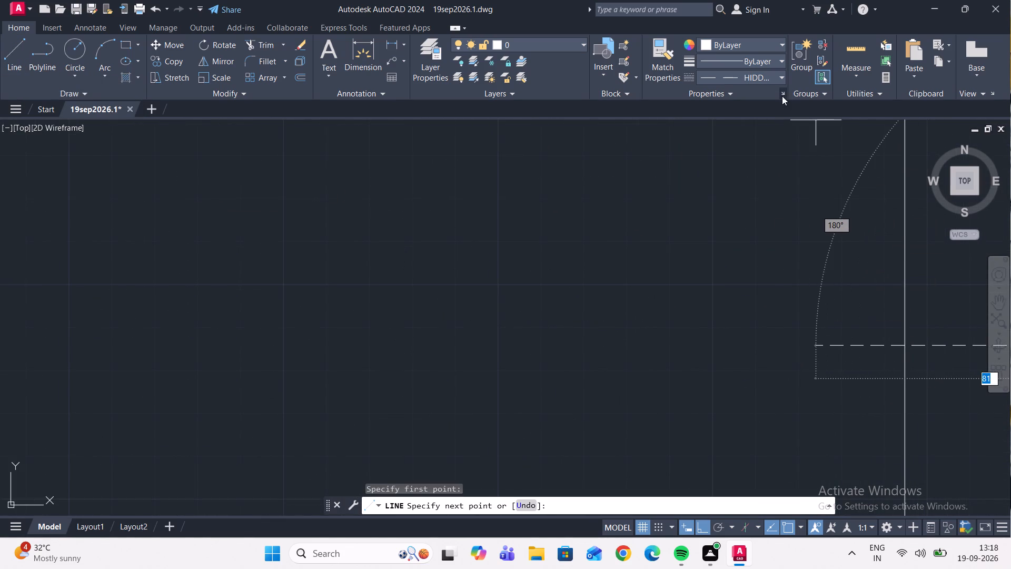
click(781, 81)
click(761, 90)
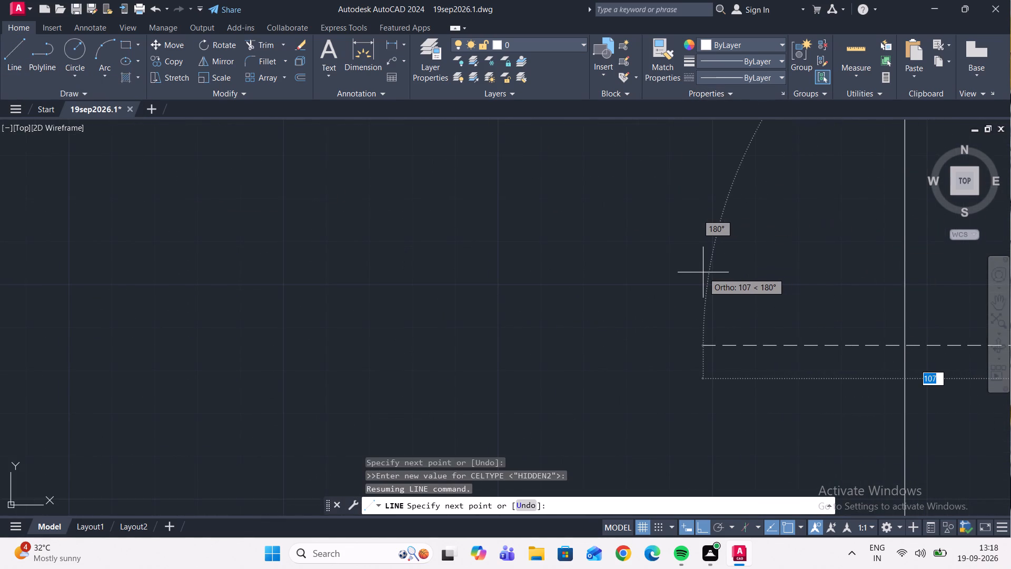
key(Escape)
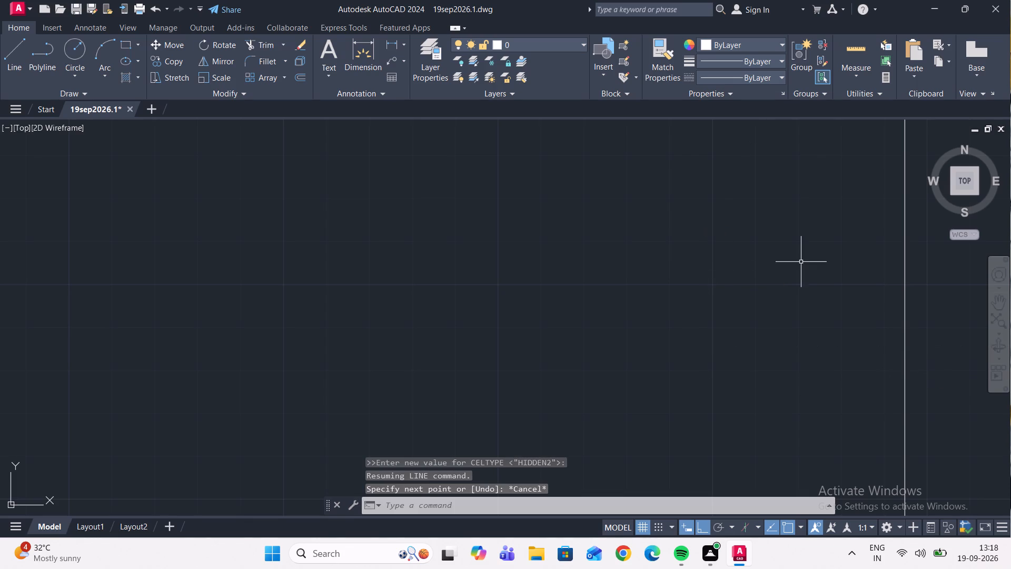
Draw a horizontal projection line from the left leg's bottom outer corner leftward, well past the long vertical reference line.
scroll(616, 260, down, 2)
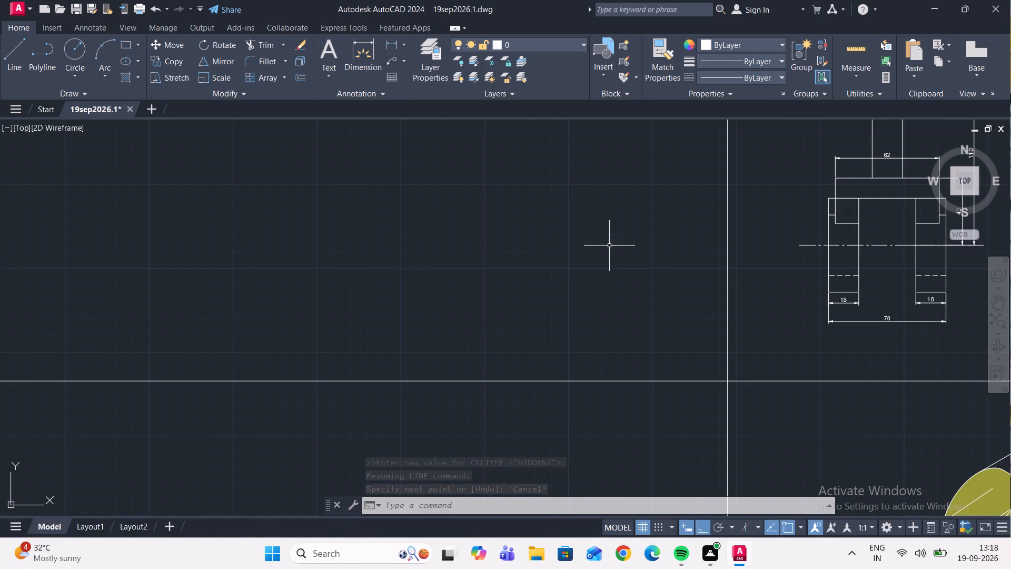
scroll(607, 251, down, 1)
middle_drag(608, 253, 482, 295)
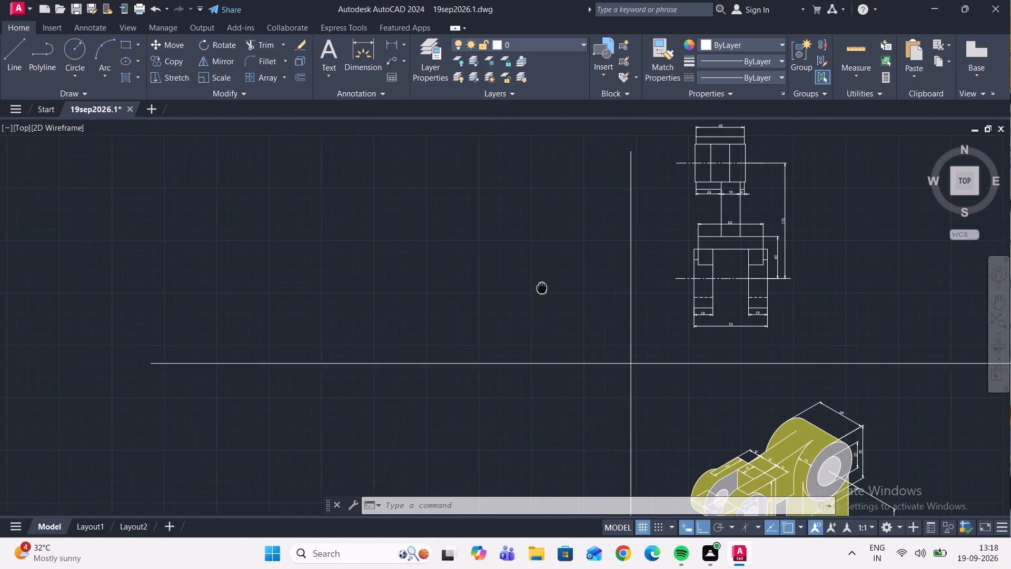
middle_drag(482, 295, 354, 283)
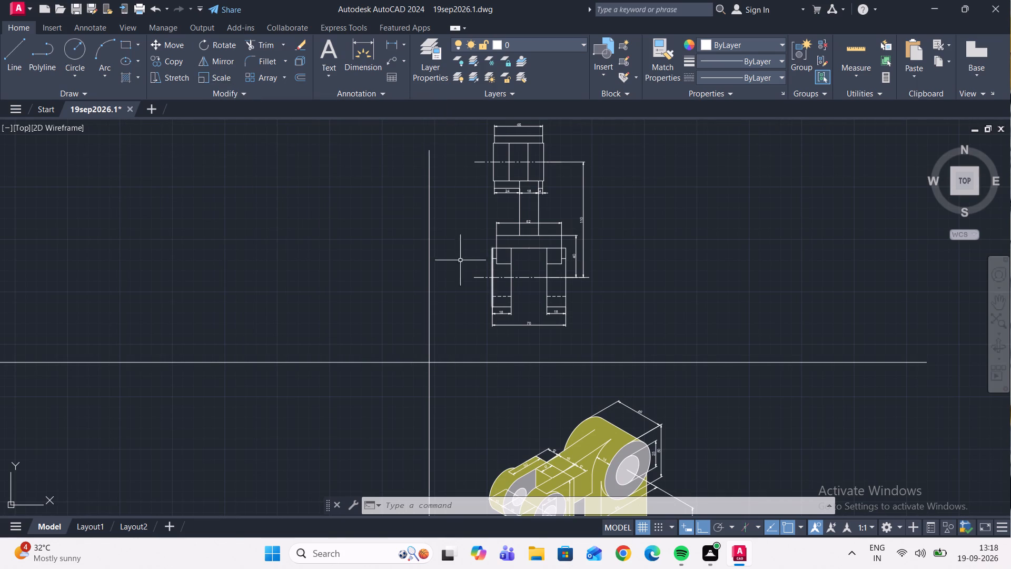
click(18, 72)
scroll(490, 315, up, 3)
click(490, 281)
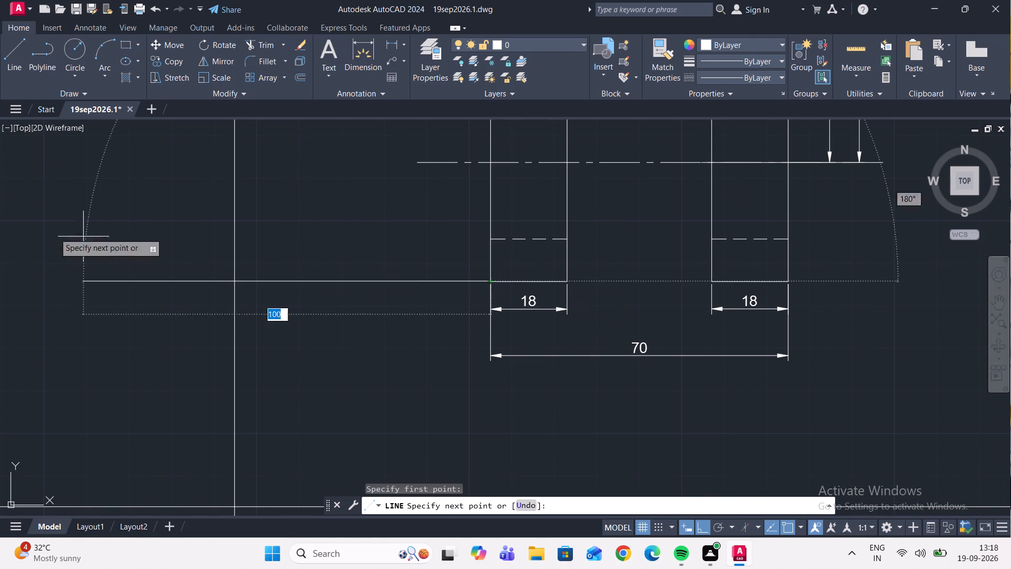
scroll(76, 261, down, 2)
middle_drag(59, 264, 360, 295)
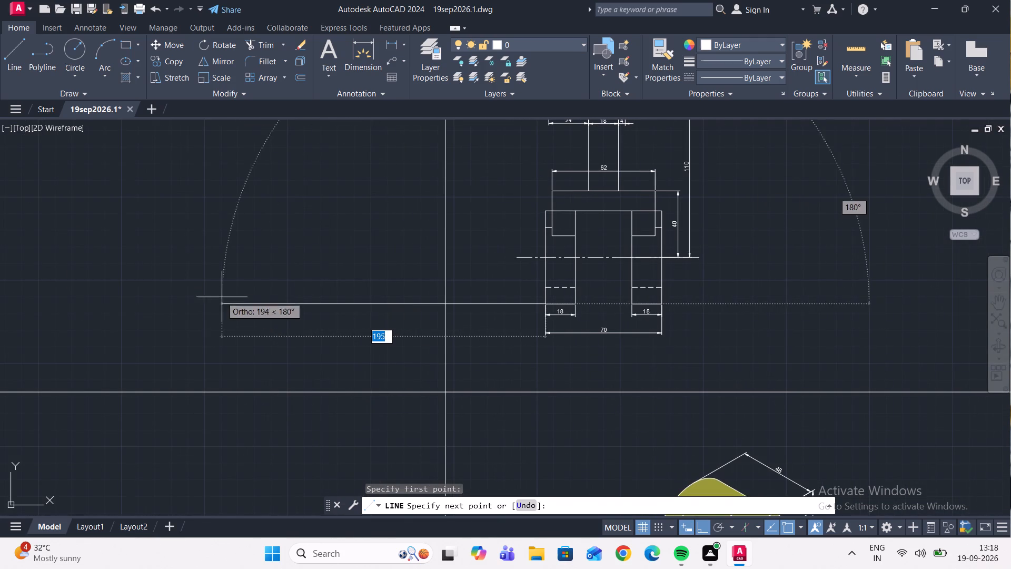
click(187, 297)
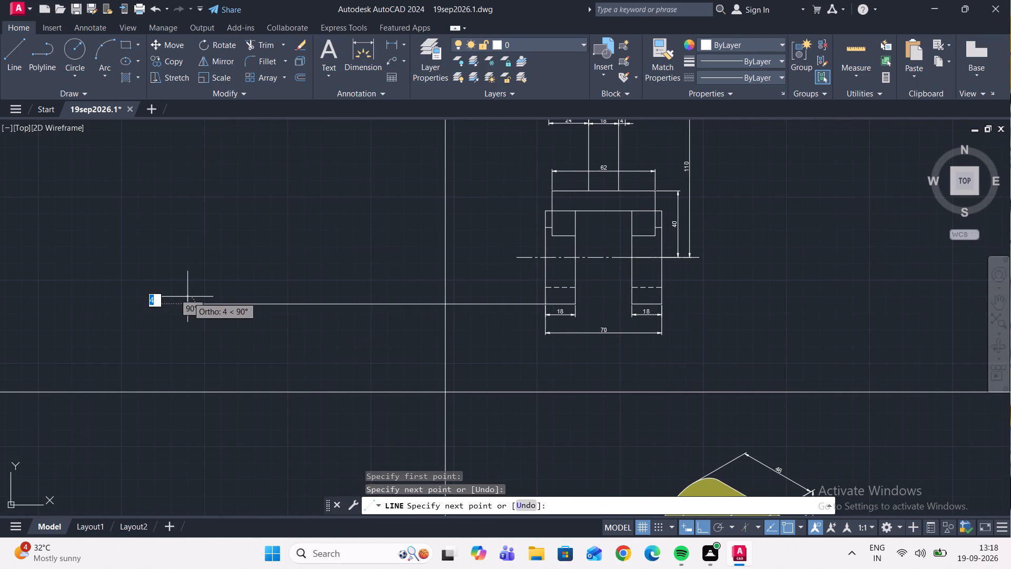
key(Escape)
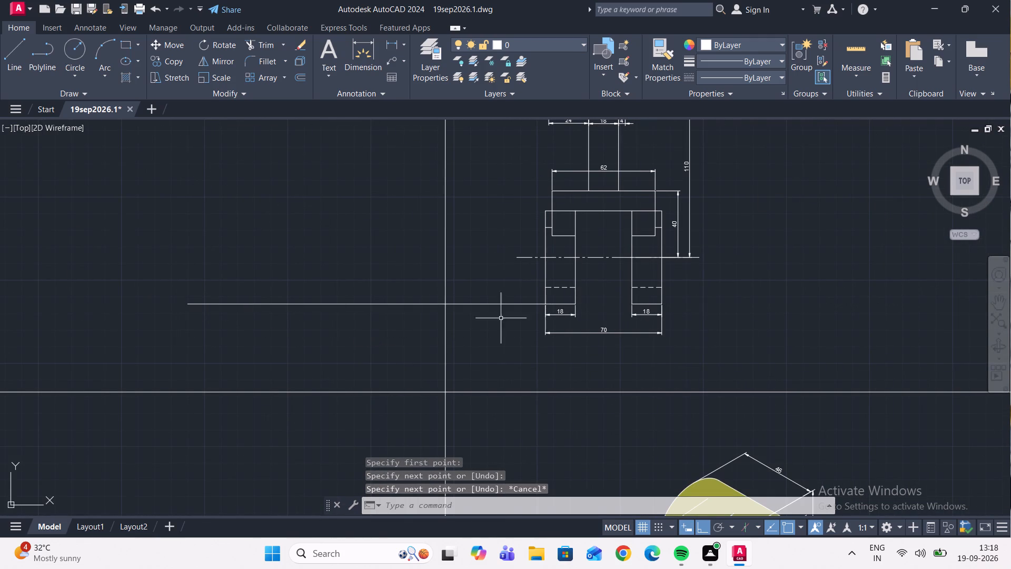
Draw a horizontal projection line from the lower centerline's left end leftward, stopping above the left end of the bottom projection line.
scroll(581, 234, up, 1)
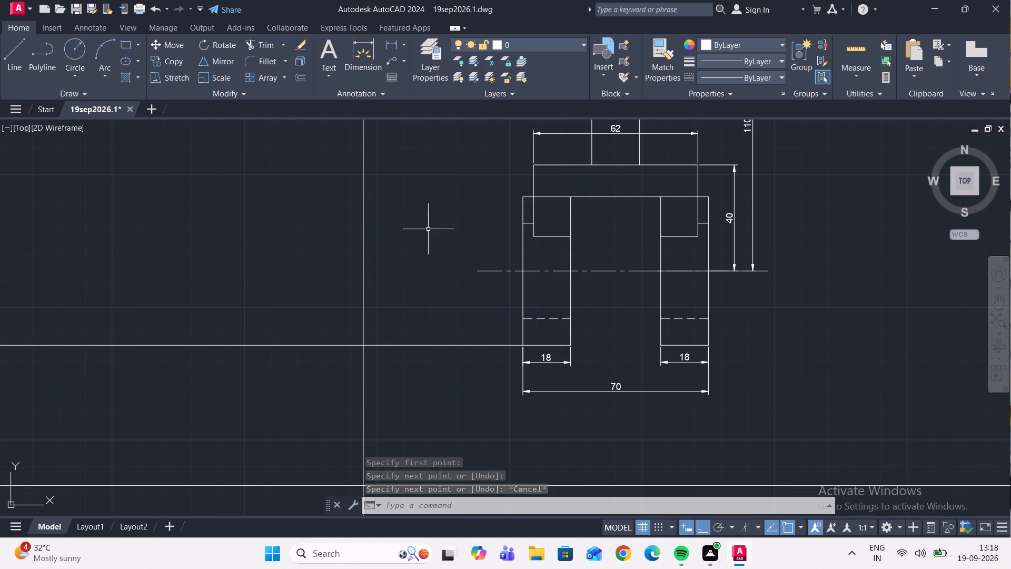
click(12, 56)
click(478, 269)
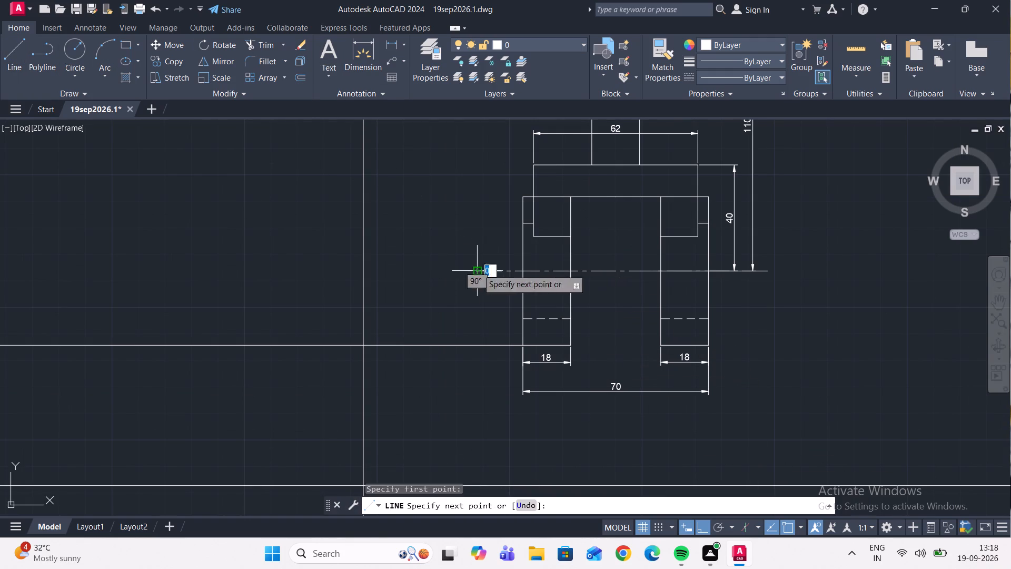
scroll(159, 250, down, 3)
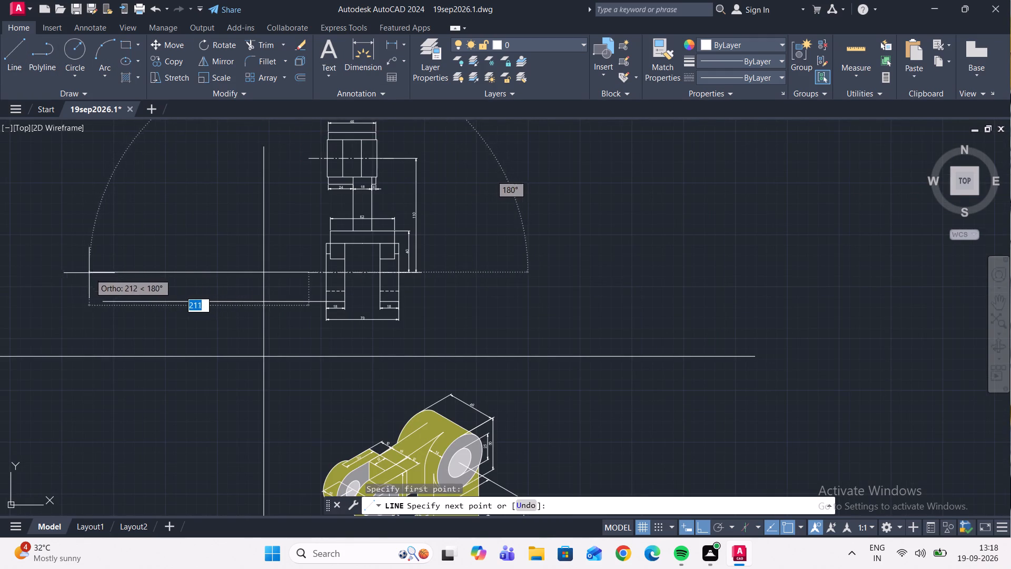
click(109, 280)
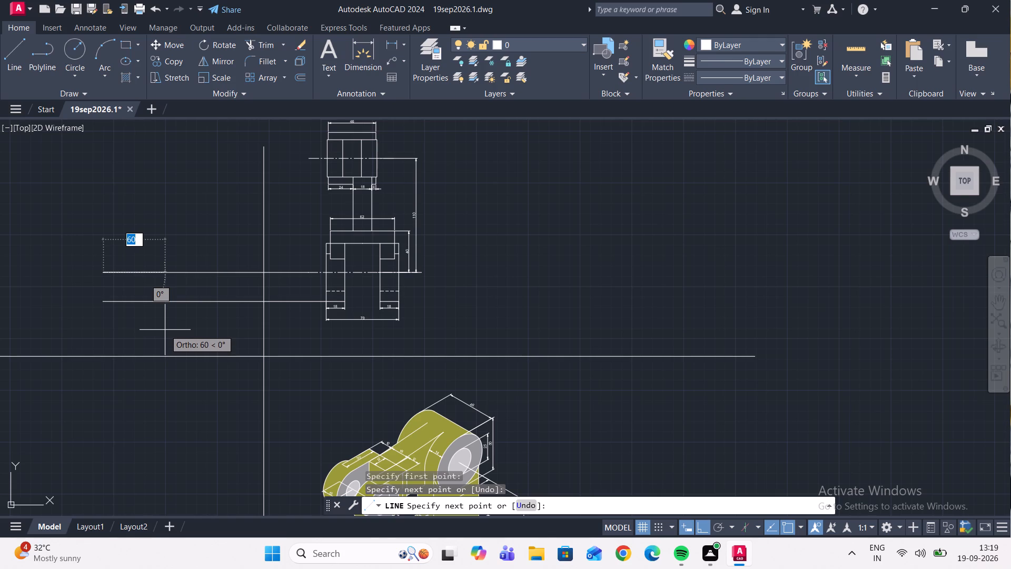
key(Escape)
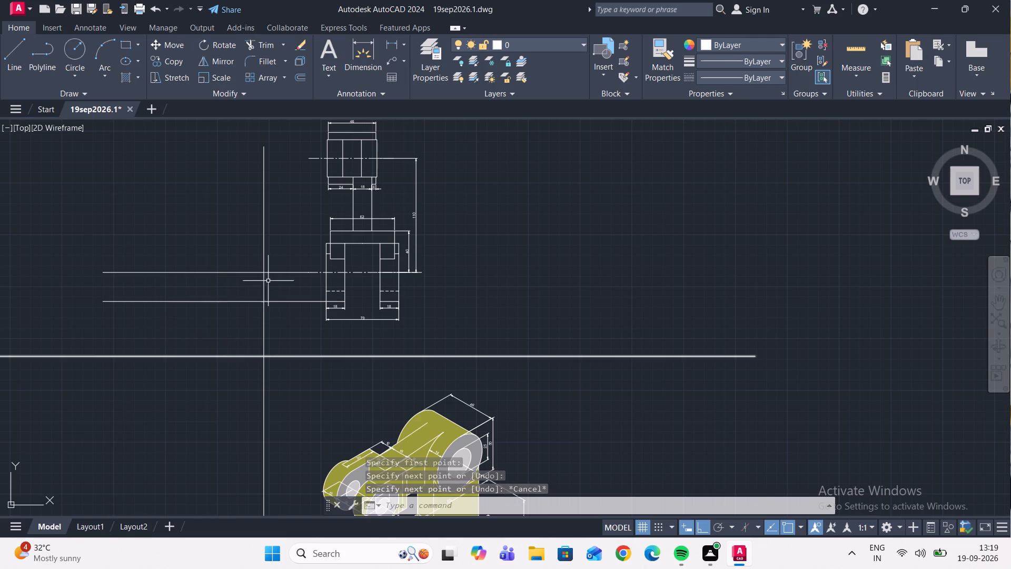
Draw a 56 mm diameter circle centred on the upper projection line, between its outer end and the long vertical reference line.
scroll(314, 273, up, 1)
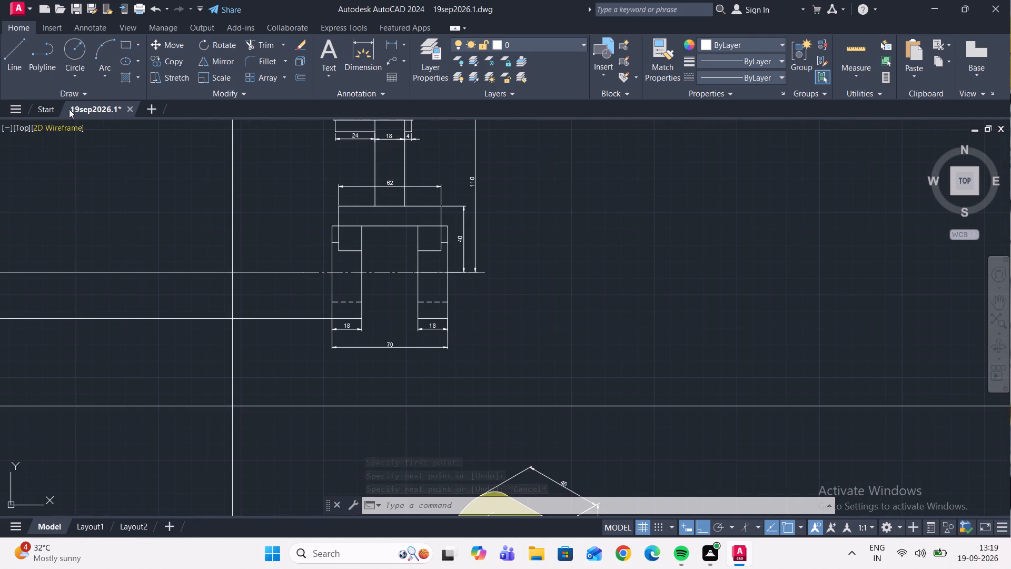
click(75, 44)
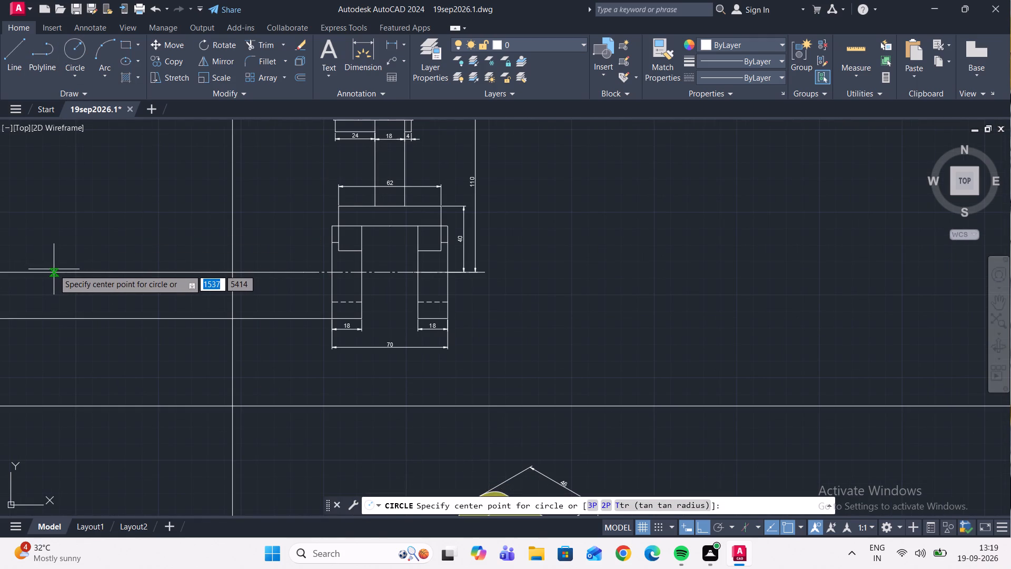
scroll(59, 274, up, 3)
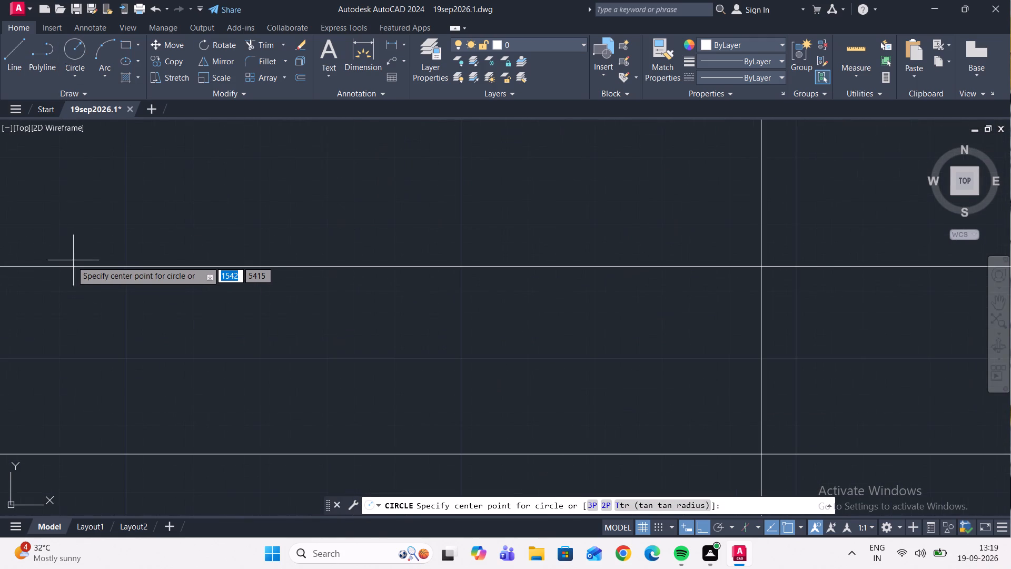
click(65, 266)
scroll(177, 214, down, 3)
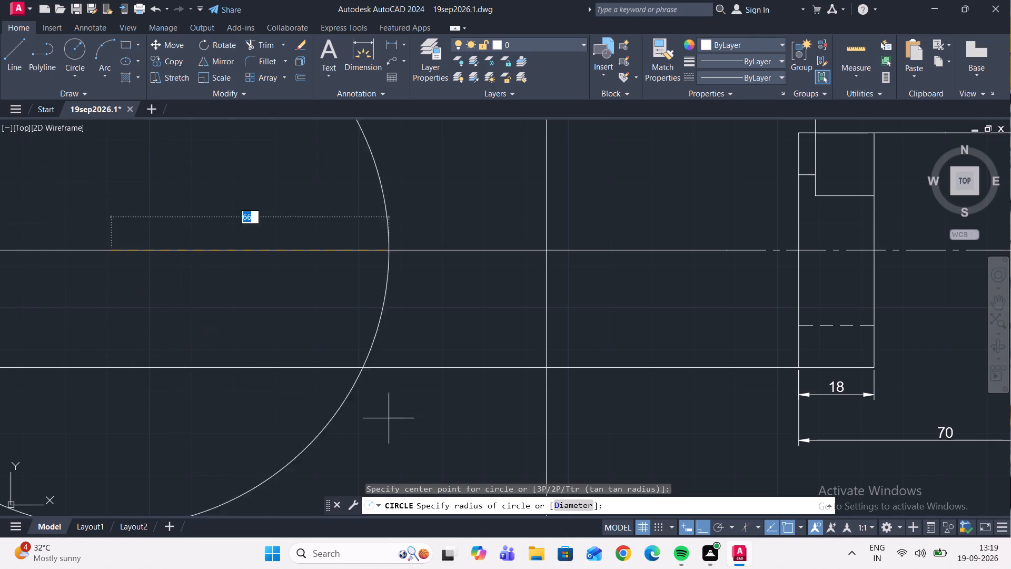
click(577, 506)
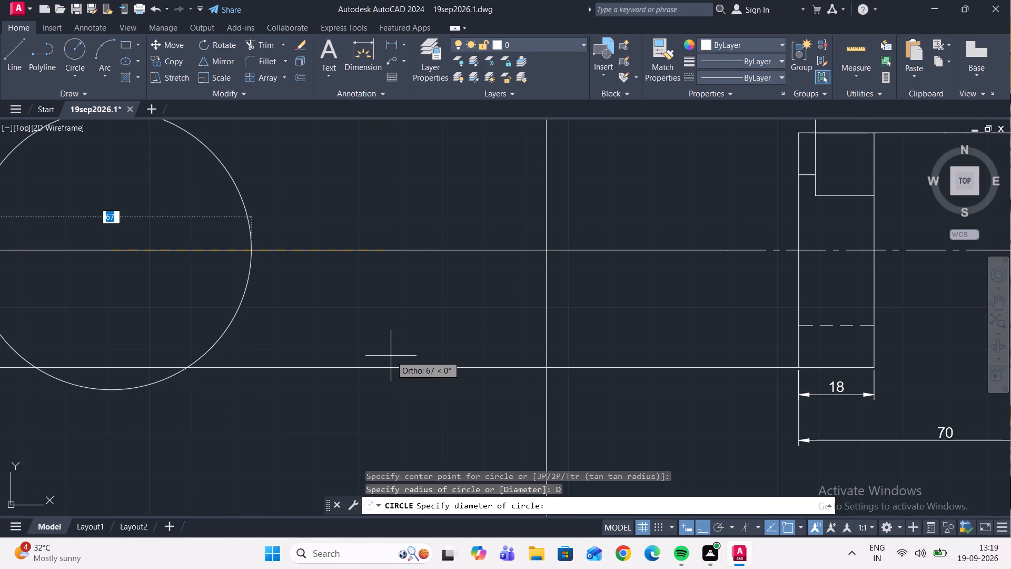
key(2)
key(BackSpace)
text(56)
key(Return)
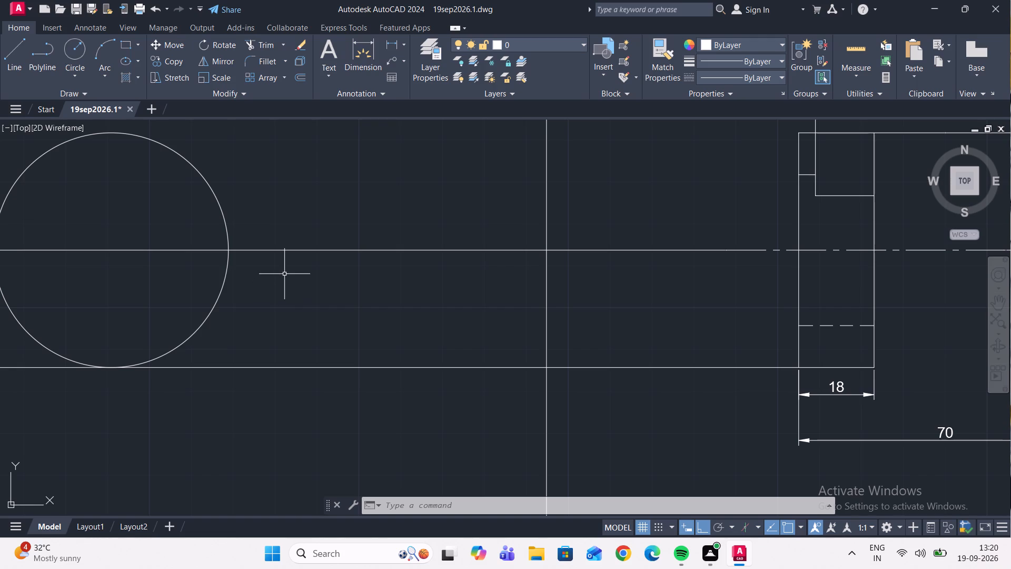
Examine the isometric reference's dimensioned bosses and holes for the sizes needed in the adjacent view.
scroll(295, 270, down, 2)
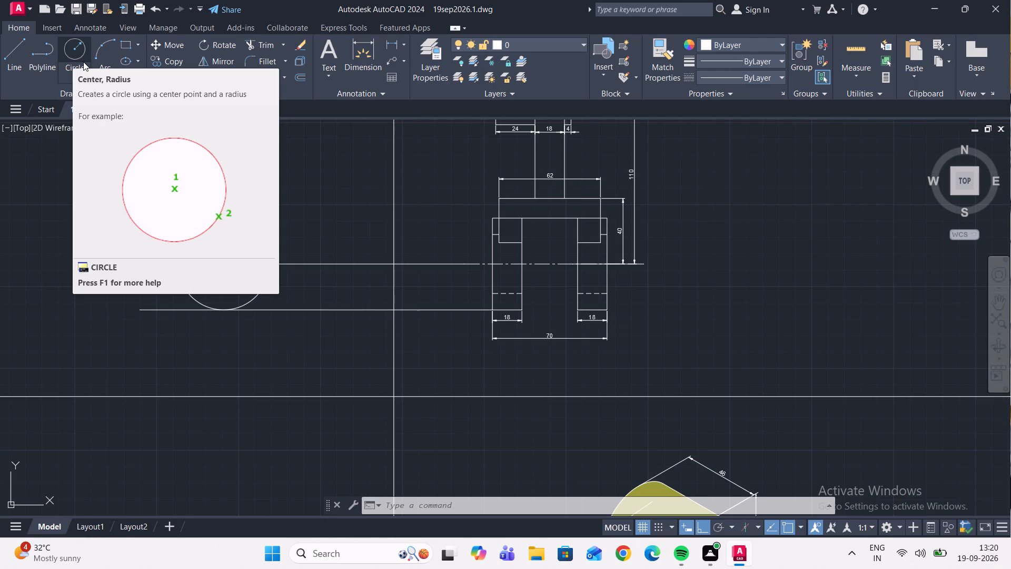
scroll(110, 84, down, 1)
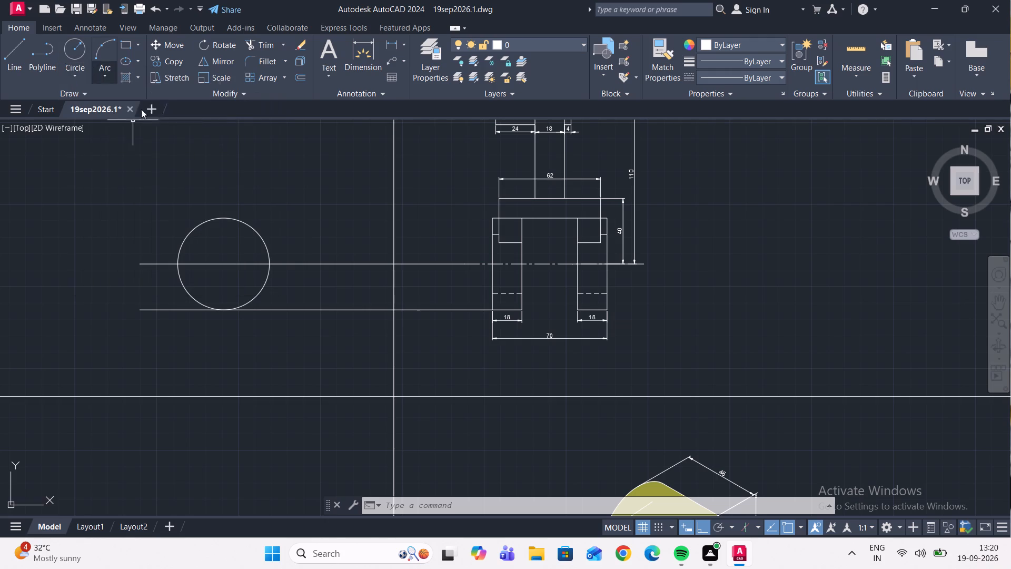
scroll(141, 109, down, 2)
scroll(468, 310, down, 3)
scroll(560, 409, up, 3)
scroll(475, 331, up, 2)
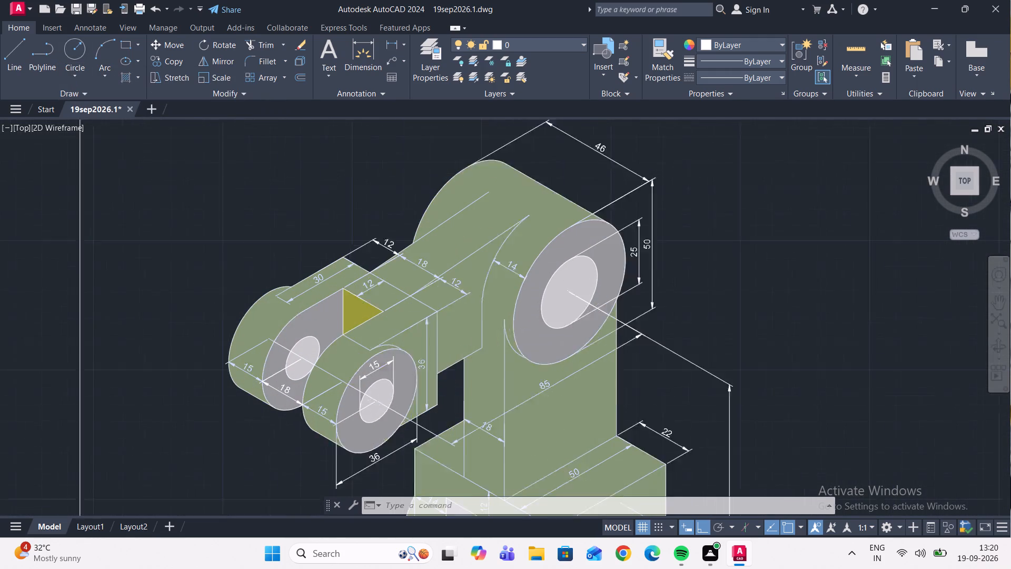
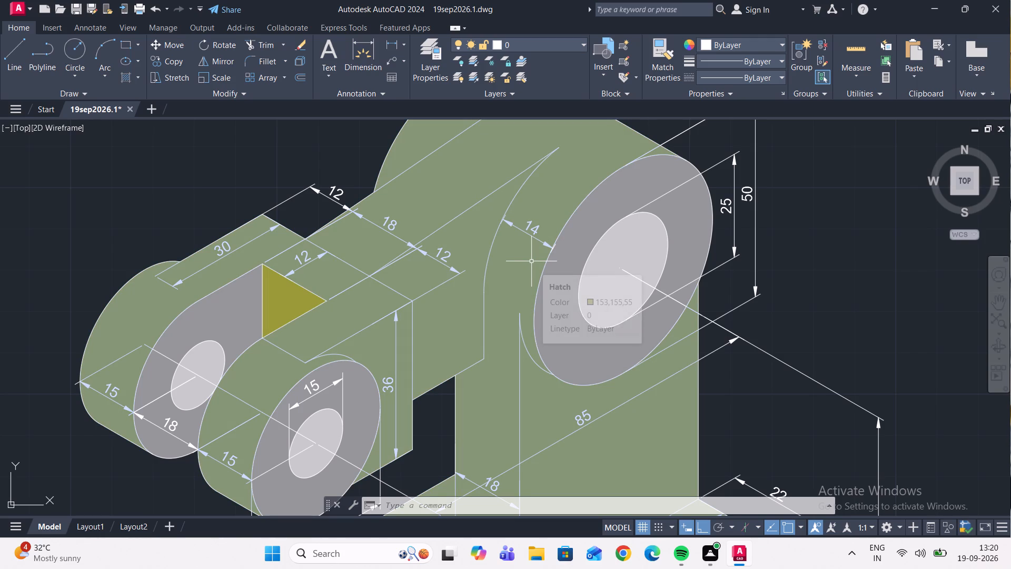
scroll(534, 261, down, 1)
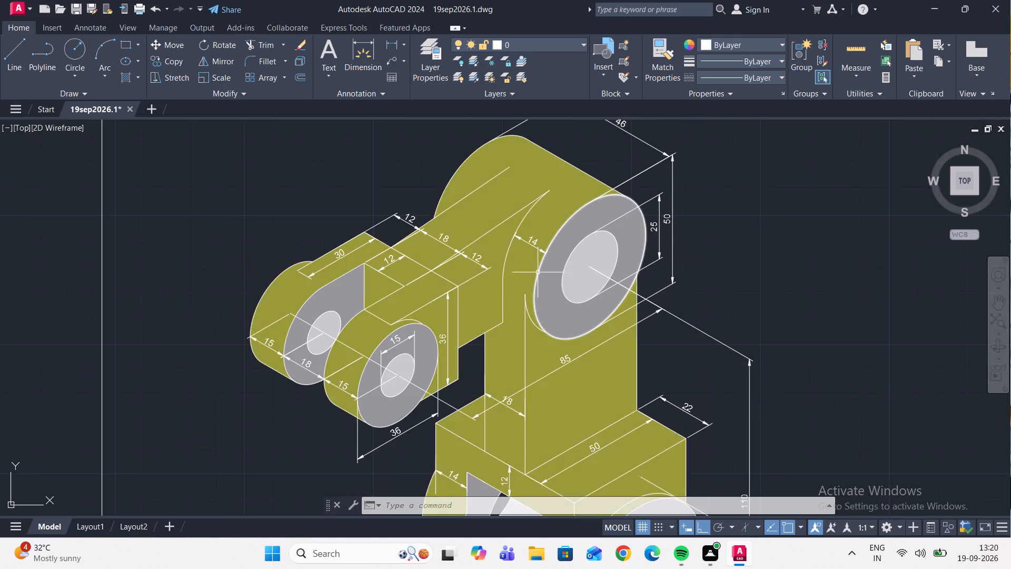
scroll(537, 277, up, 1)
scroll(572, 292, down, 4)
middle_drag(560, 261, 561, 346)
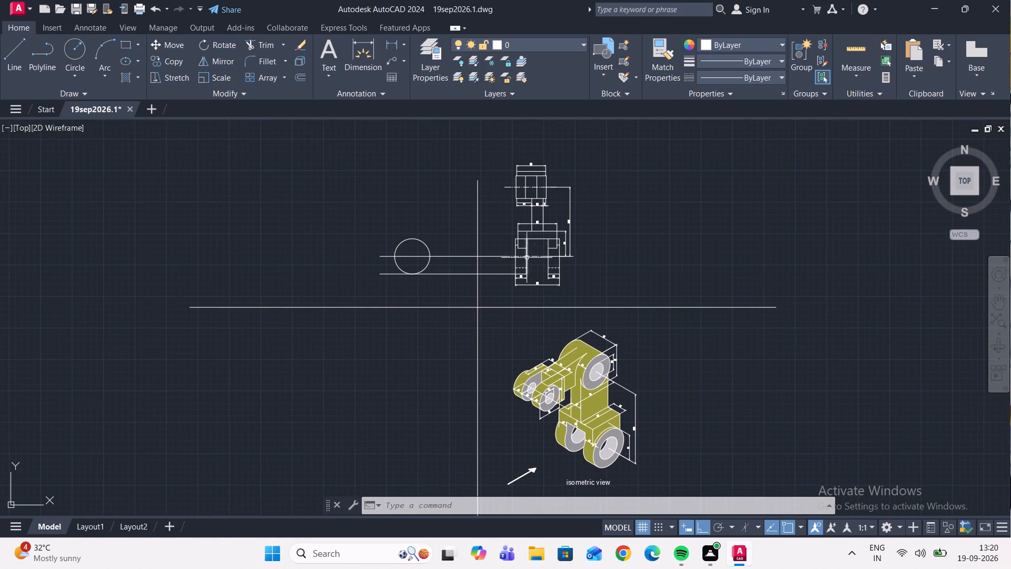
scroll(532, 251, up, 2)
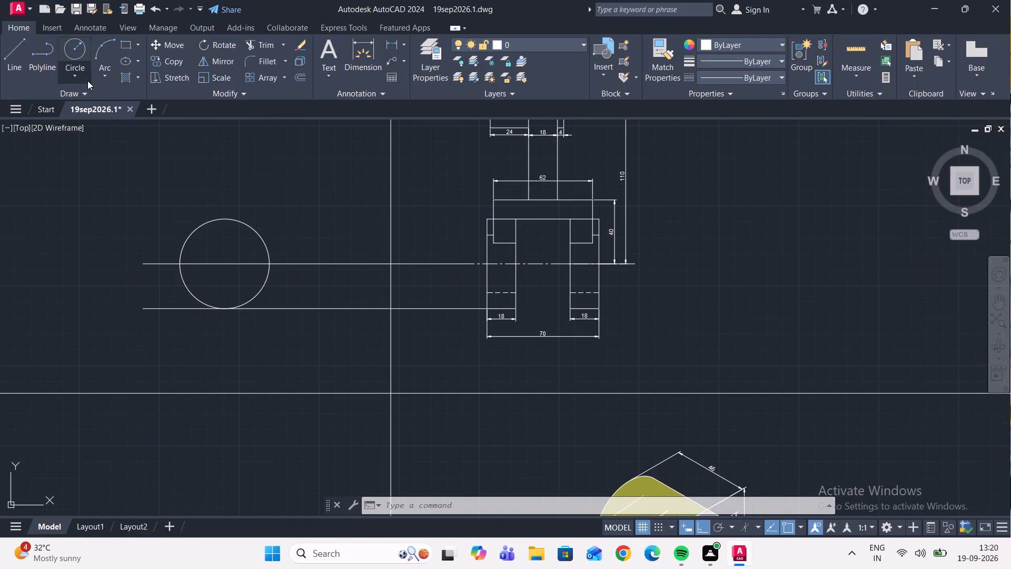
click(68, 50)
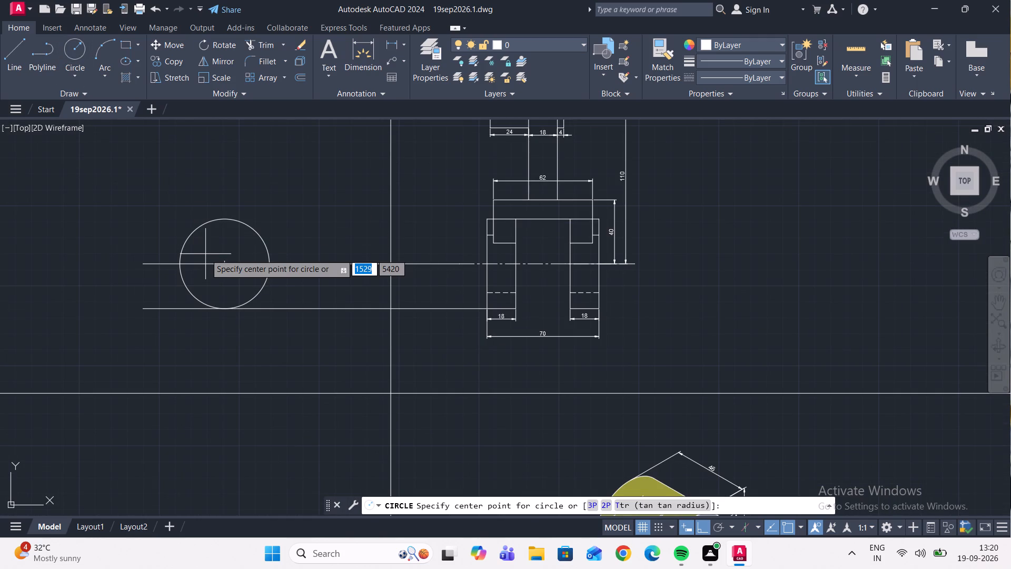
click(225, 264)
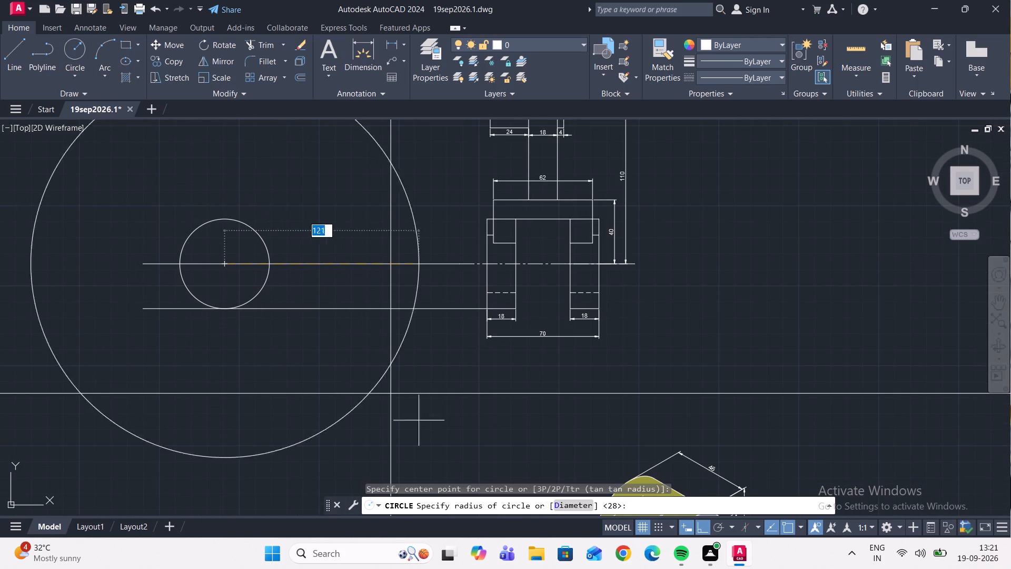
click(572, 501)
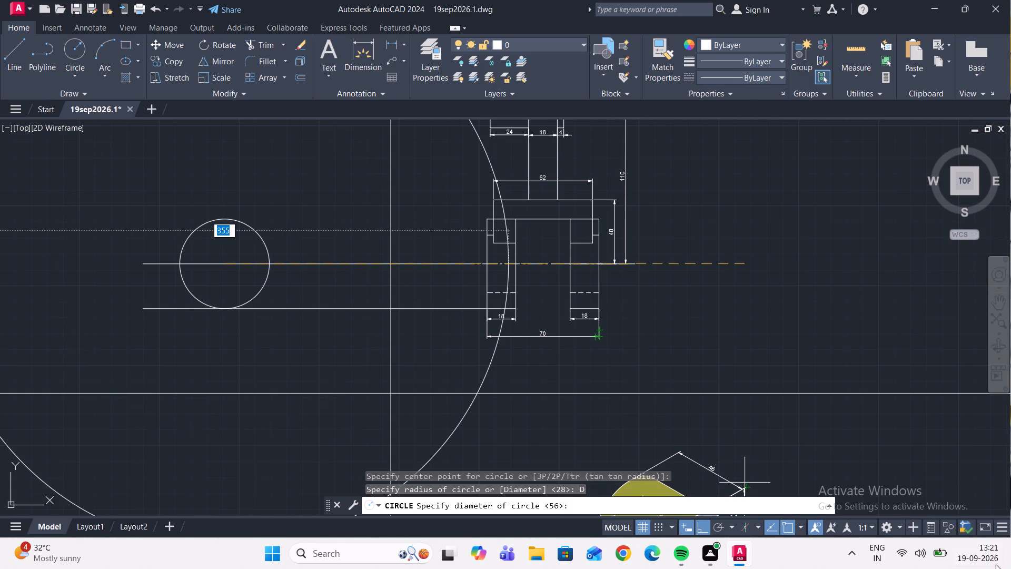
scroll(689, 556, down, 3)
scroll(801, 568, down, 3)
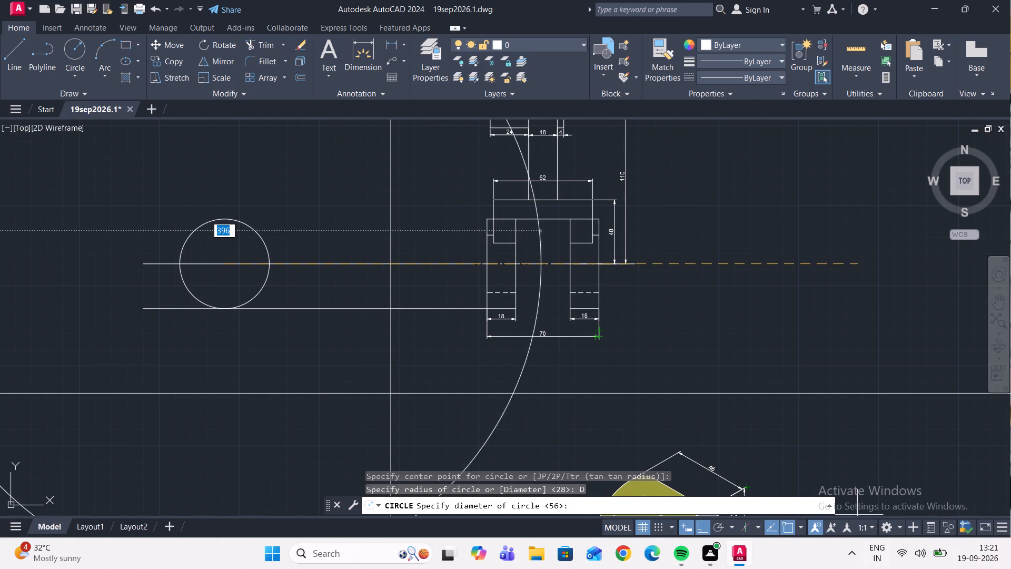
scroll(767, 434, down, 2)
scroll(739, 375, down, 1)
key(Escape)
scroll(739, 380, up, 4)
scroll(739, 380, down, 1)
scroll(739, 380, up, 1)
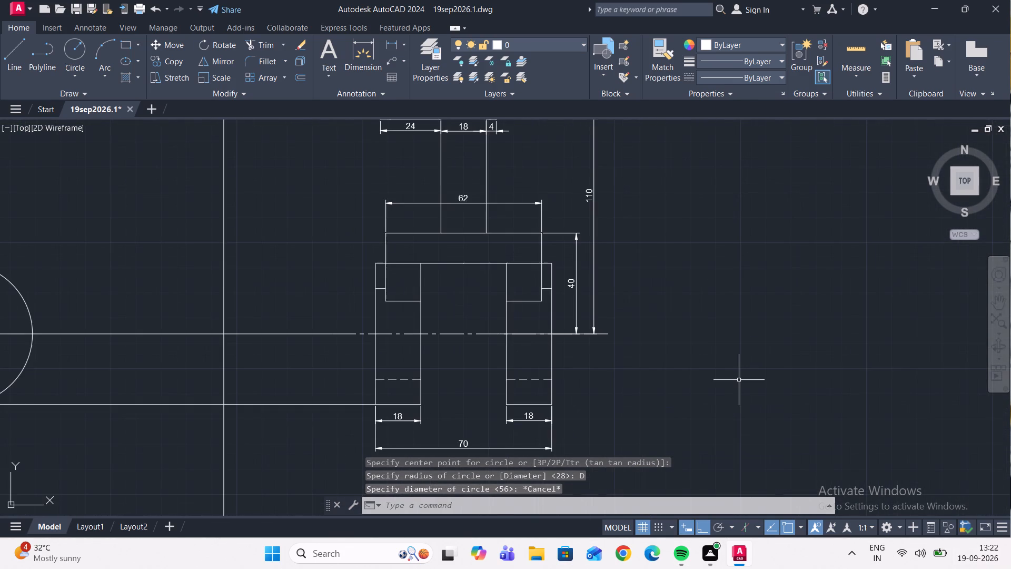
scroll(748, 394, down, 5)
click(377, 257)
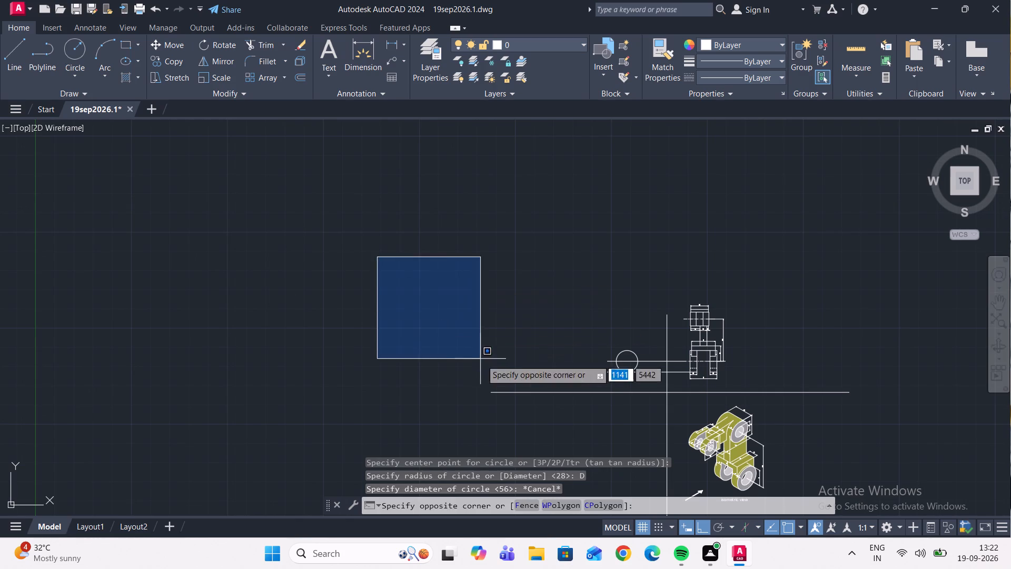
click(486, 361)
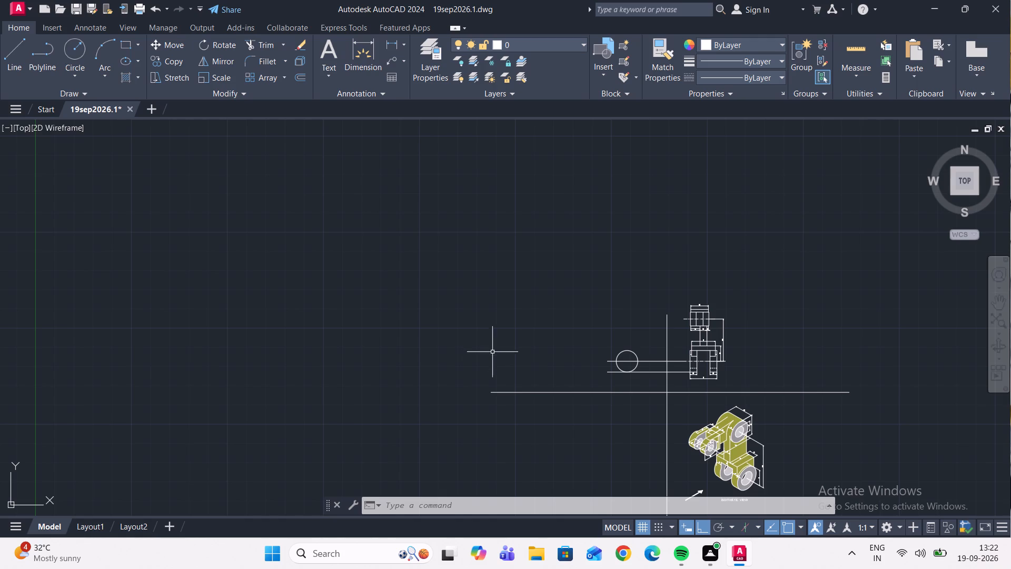
Draw a 32 mm diameter circle concentric with the 56 mm circle on the upper projection line.
scroll(498, 357, down, 1)
scroll(580, 355, up, 3)
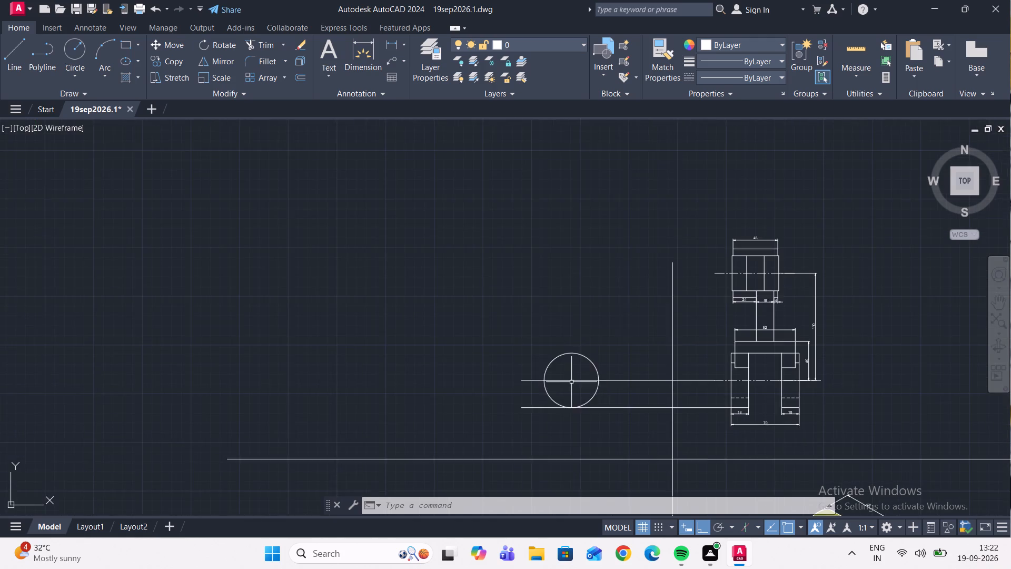
scroll(572, 384, up, 2)
click(78, 46)
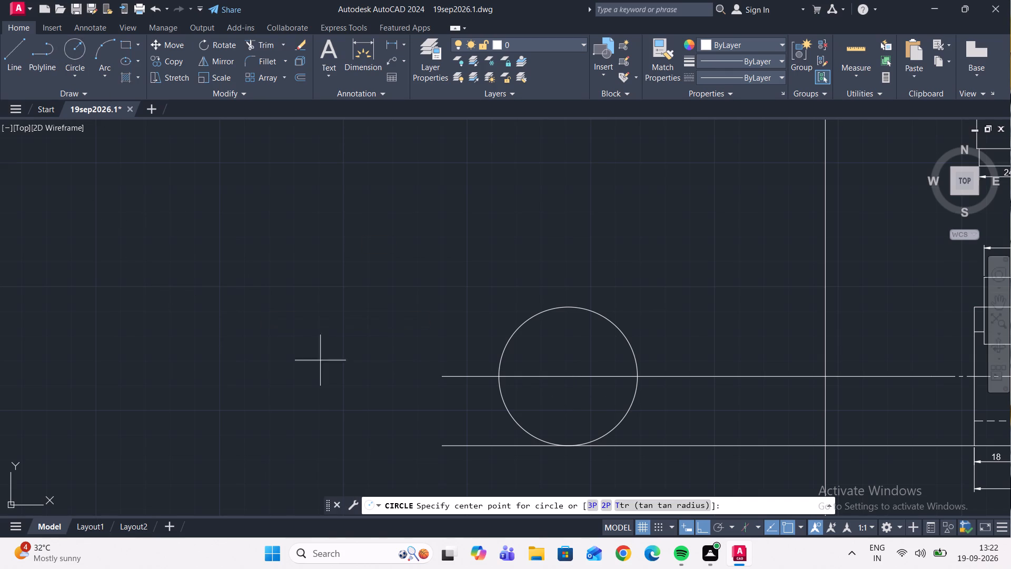
click(569, 375)
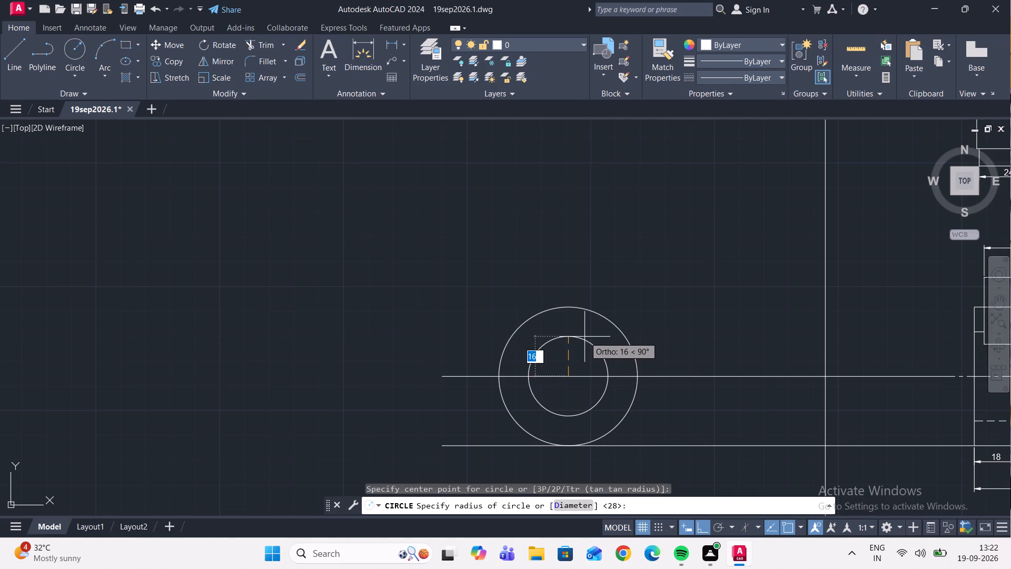
click(576, 506)
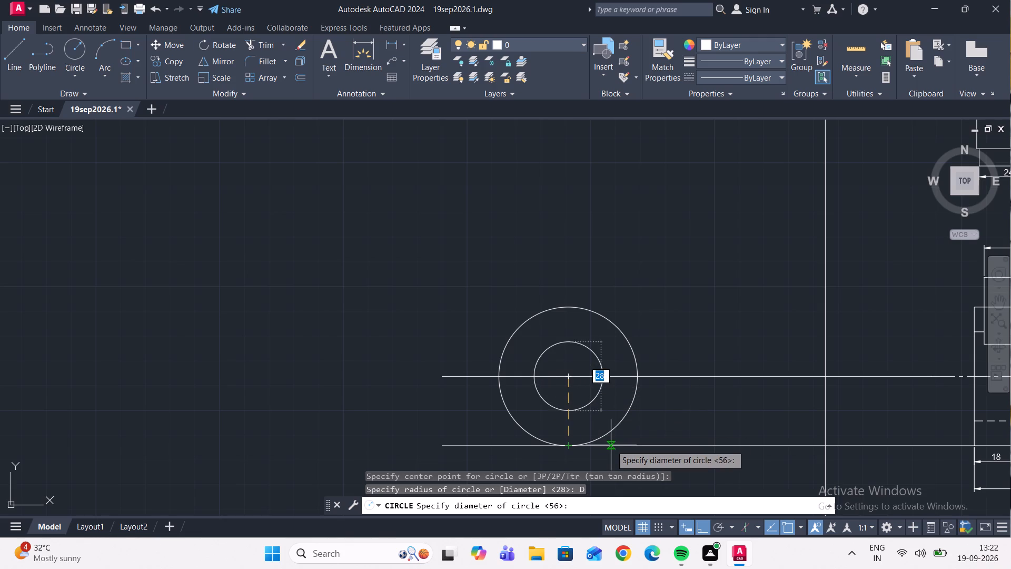
text(32)
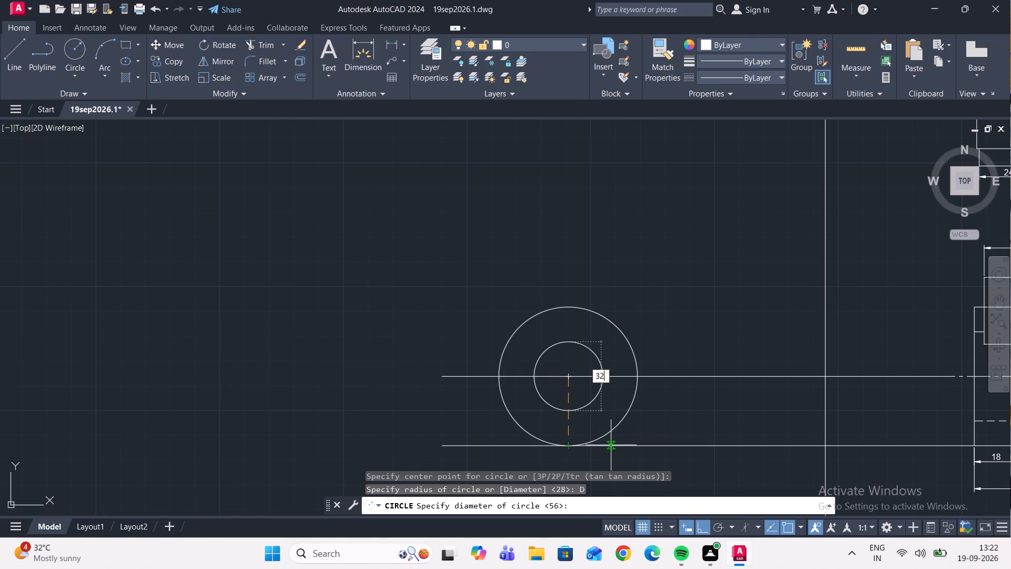
key(Return)
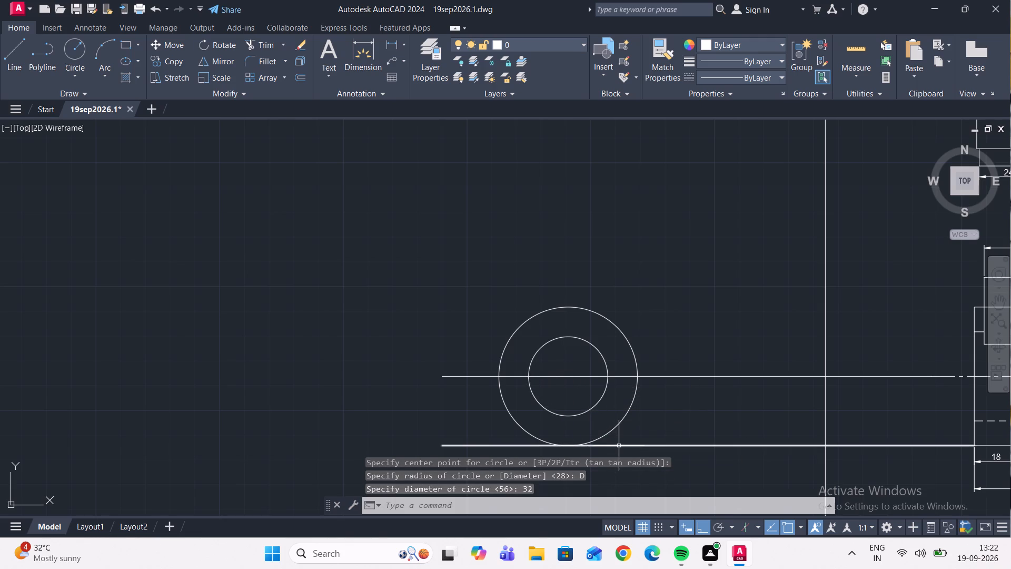
Draw a 110 mm vertical line straight up from the common centre of the 56 mm and 32 mm circles.
scroll(620, 391, down, 2)
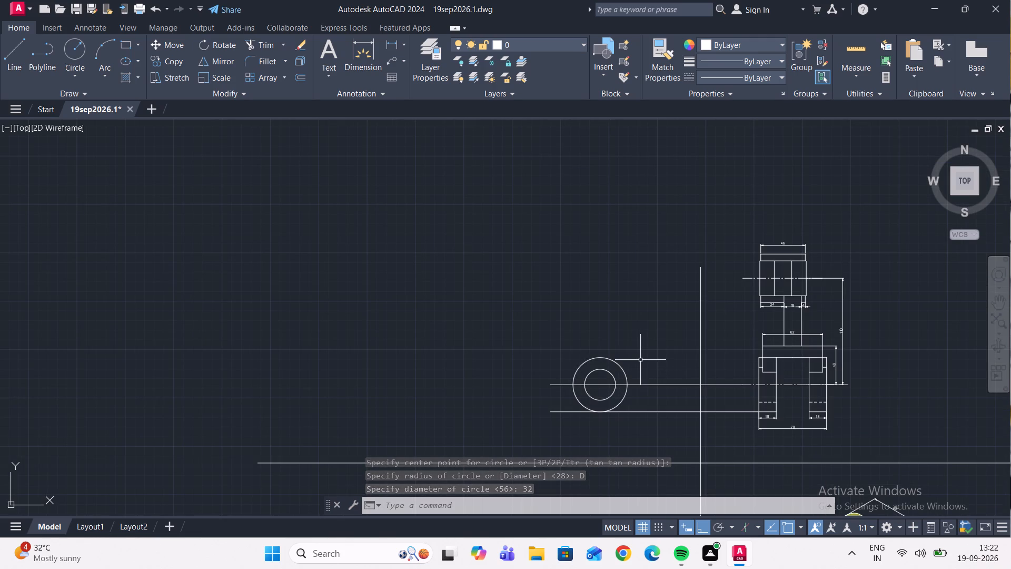
middle_drag(636, 328, 629, 373)
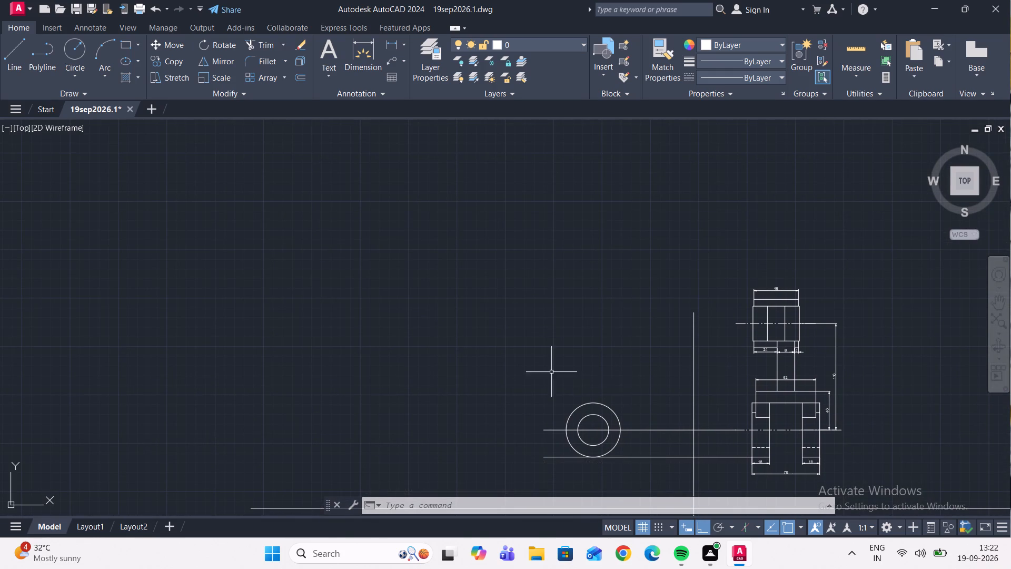
click(11, 61)
scroll(591, 442, up, 1)
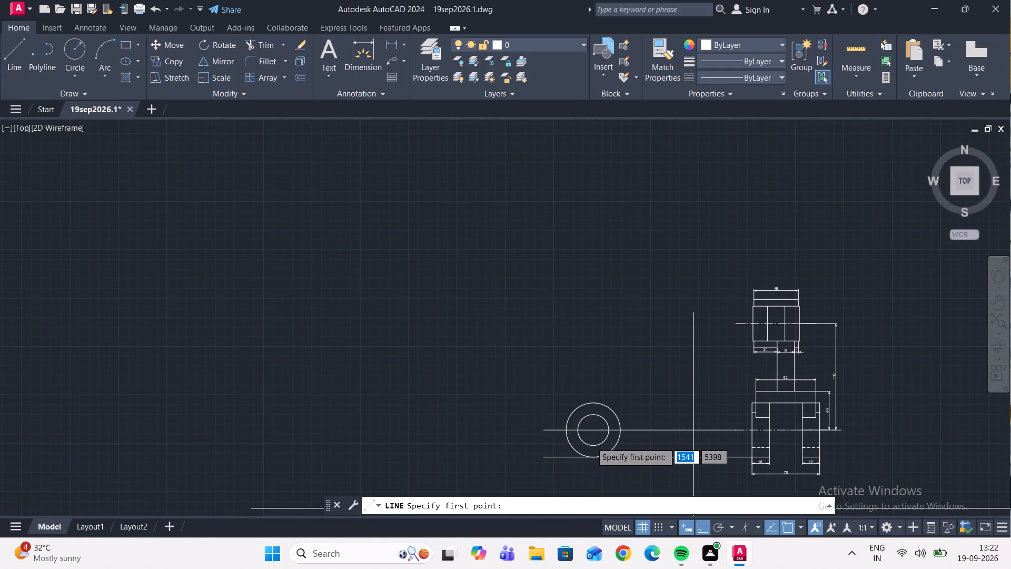
click(596, 423)
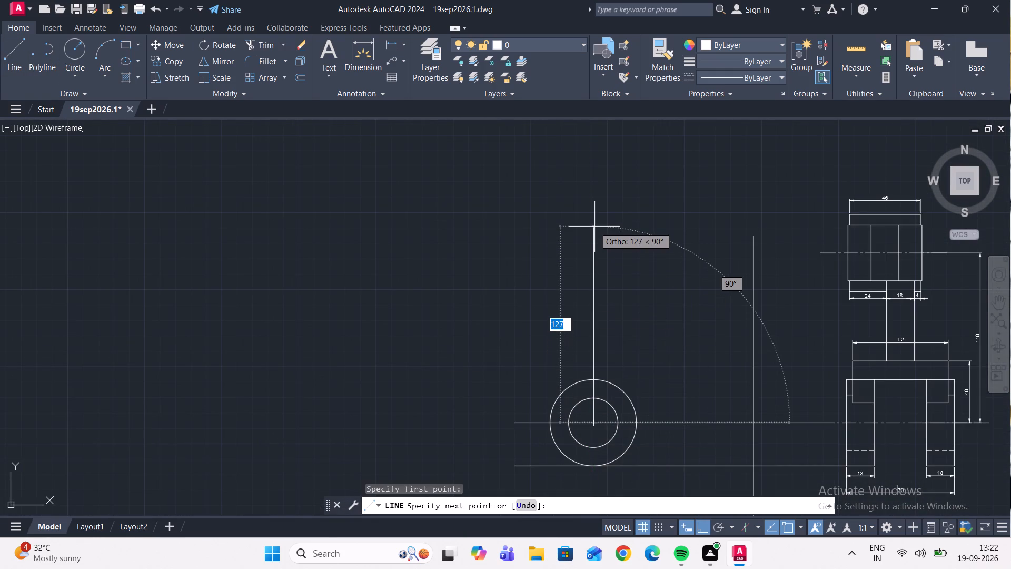
text(110)
key(Return)
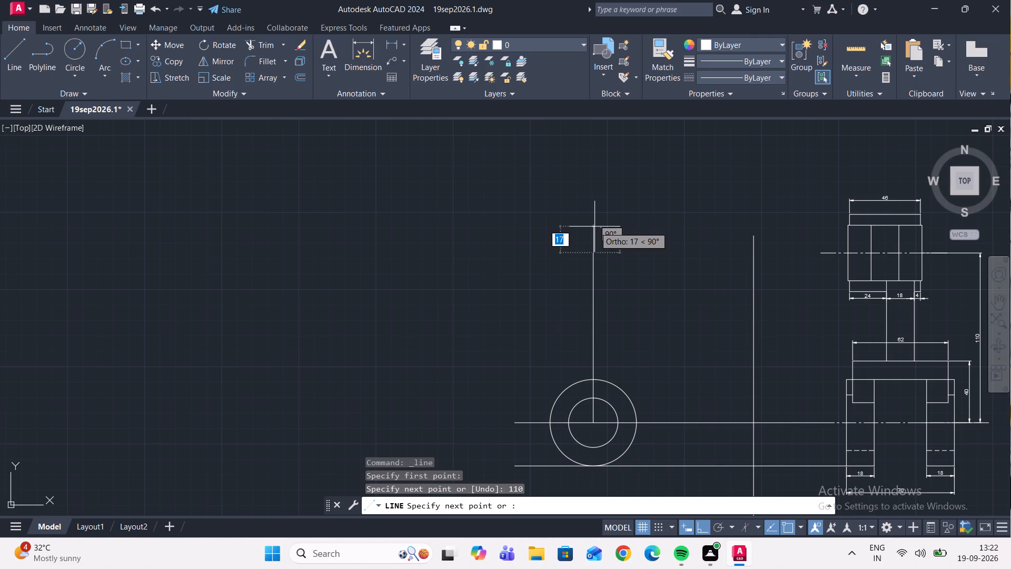
key(Escape)
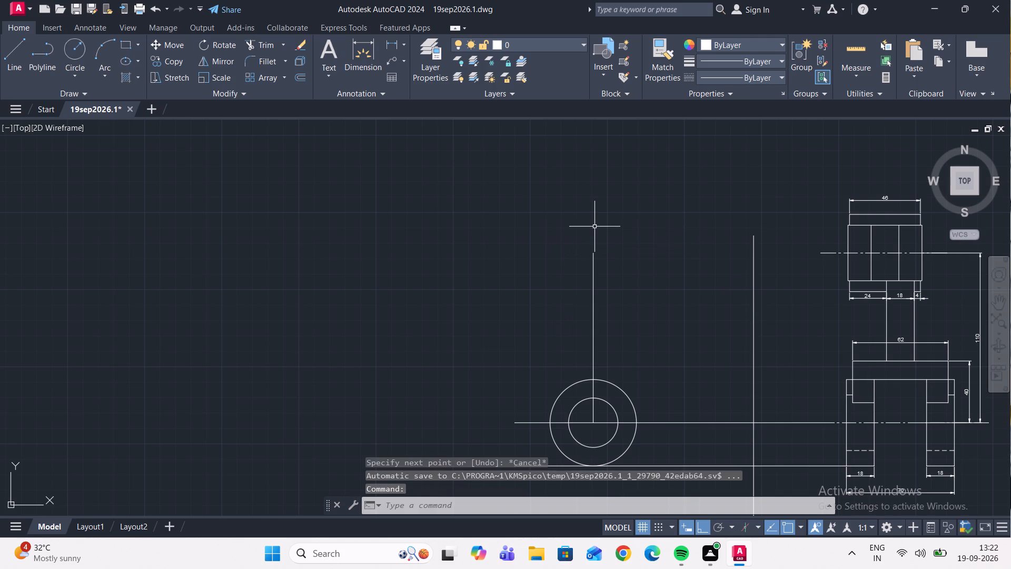
Draw a circle of radius 25 mm centred on the upper end of the 110 mm vertical line.
click(70, 47)
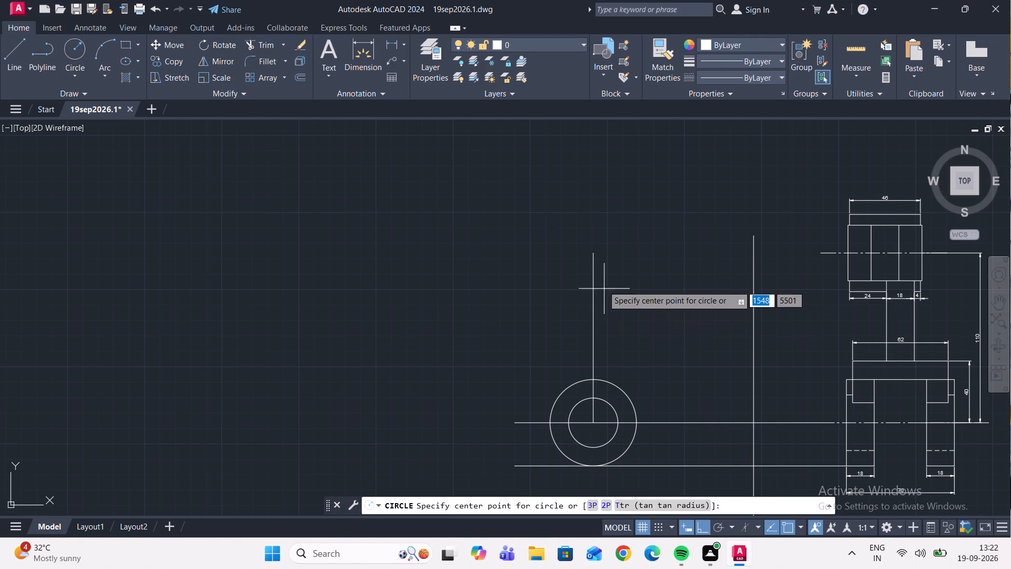
click(593, 254)
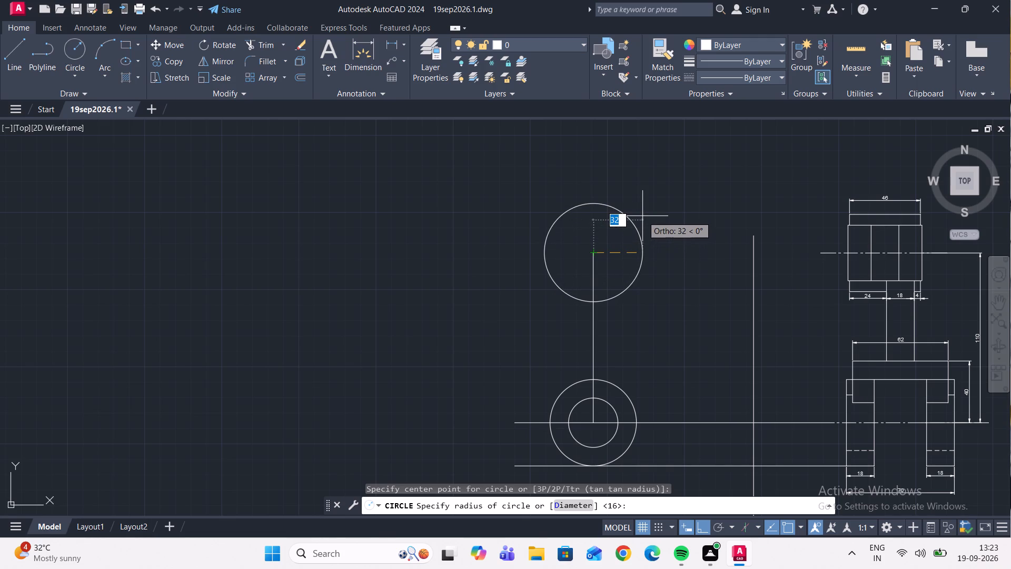
text(25)
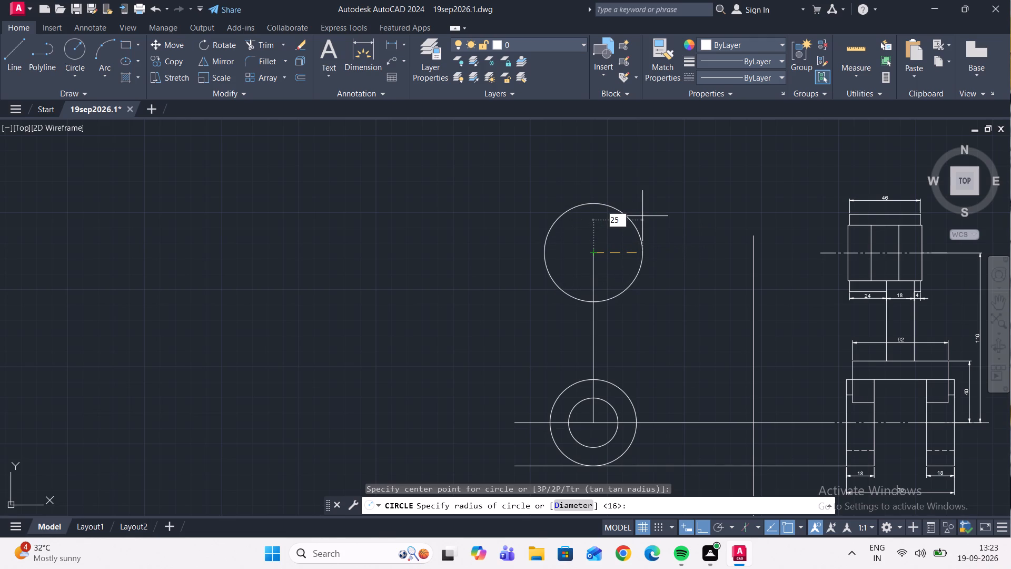
key(Return)
Draw a 25 mm diameter circle concentric with the 25 mm radius circle at the vertical line's upper end.
click(70, 45)
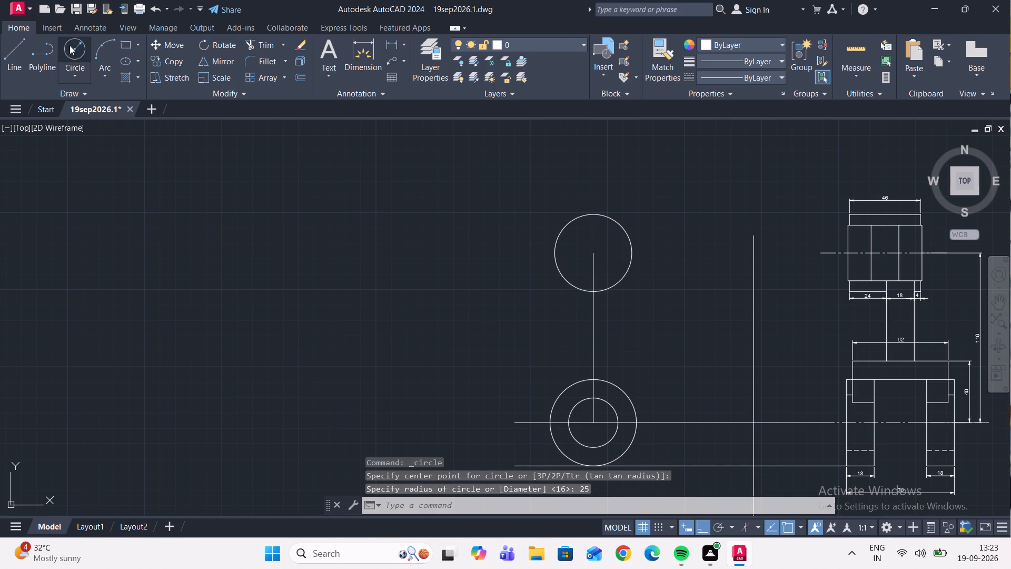
click(593, 257)
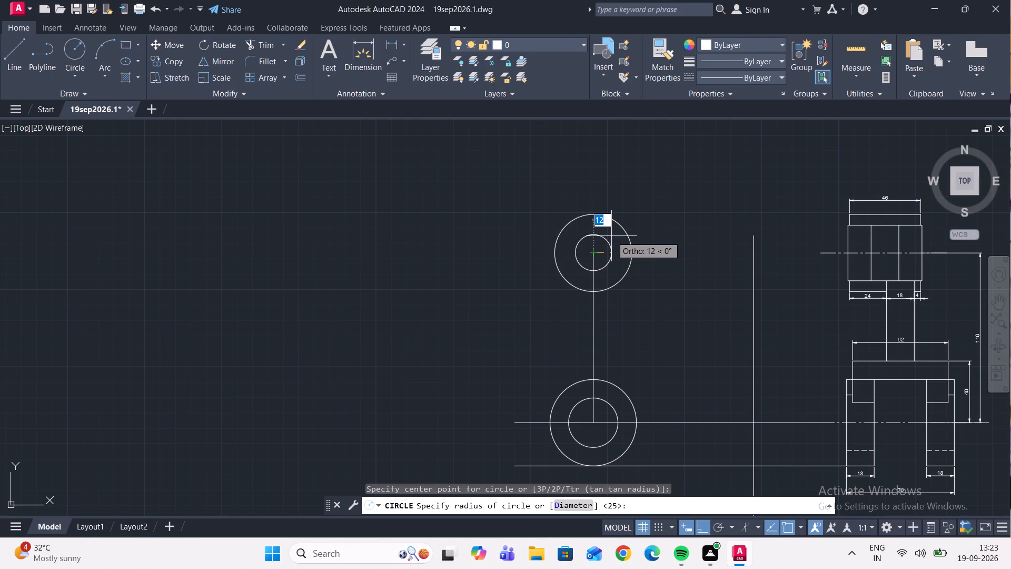
scroll(611, 236, down, 3)
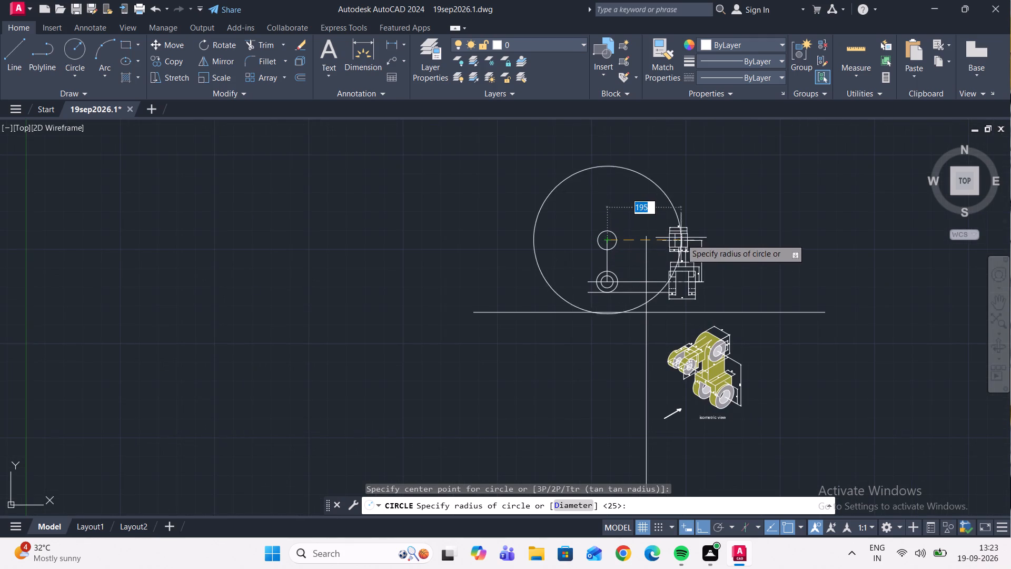
scroll(730, 377, up, 3)
scroll(697, 298, up, 2)
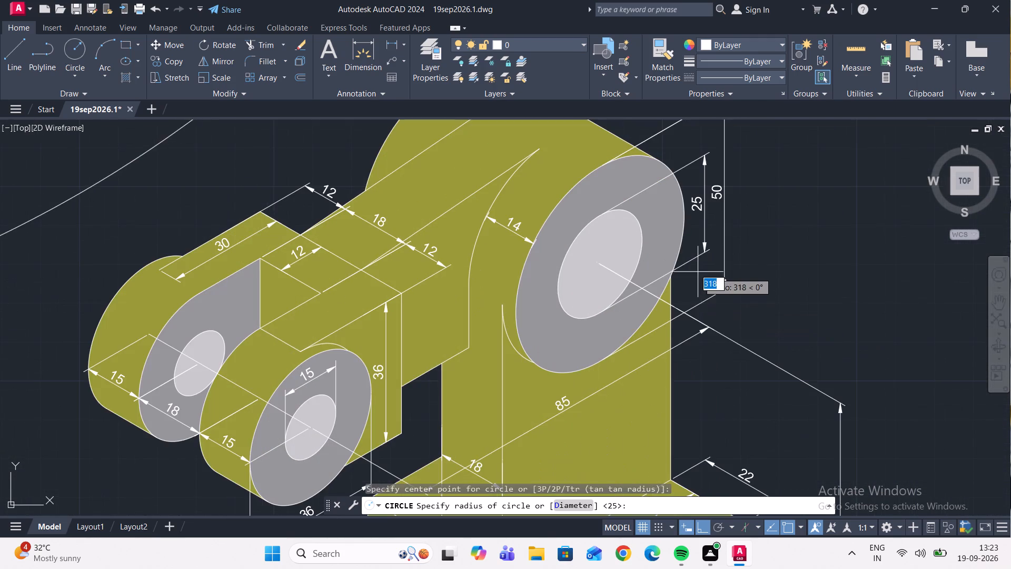
scroll(697, 272, down, 4)
scroll(503, 166, up, 1)
middle_drag(503, 175, 524, 400)
scroll(533, 267, up, 1)
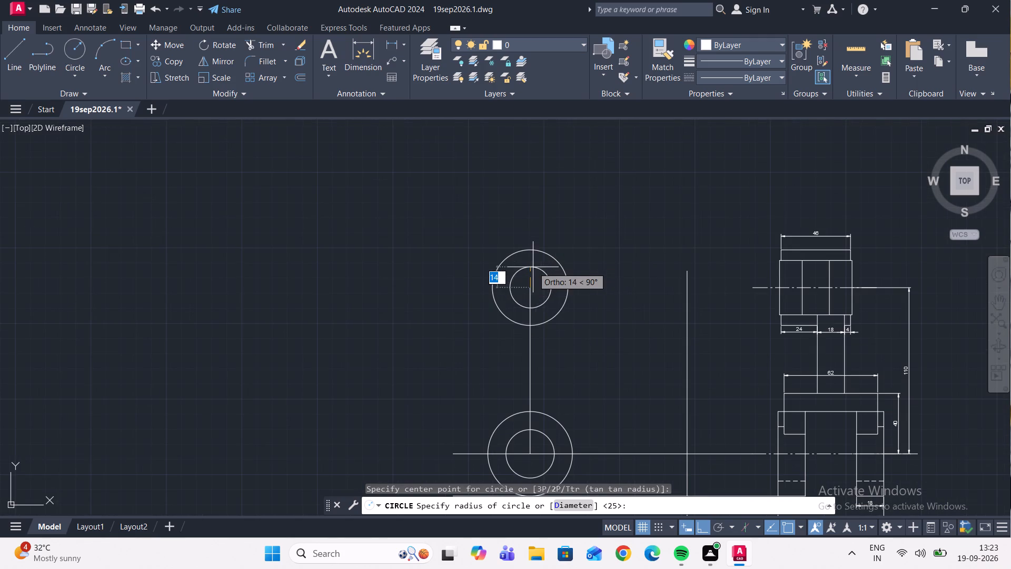
double_click(571, 503)
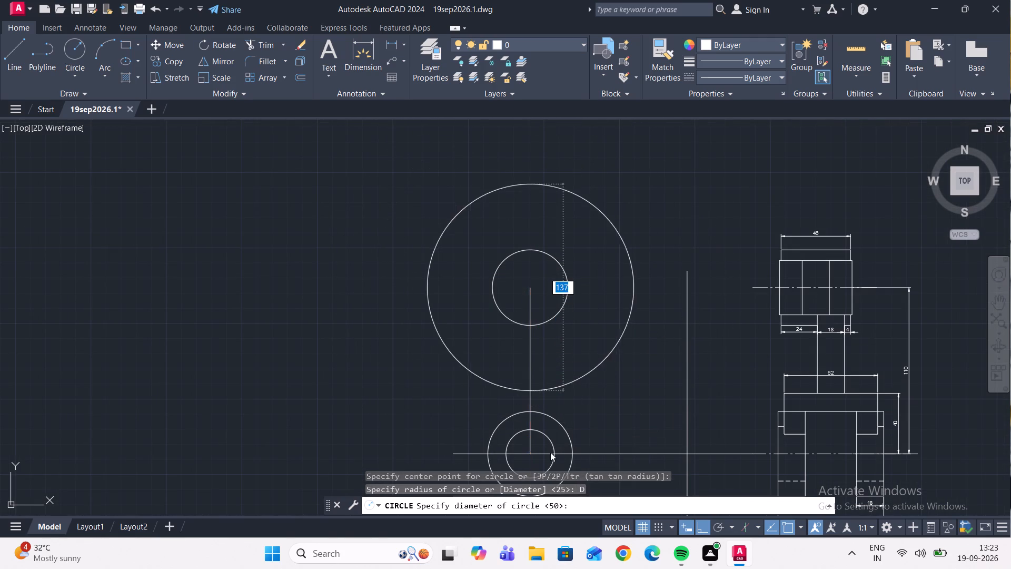
text(25)
key(Return)
scroll(526, 342, down, 1)
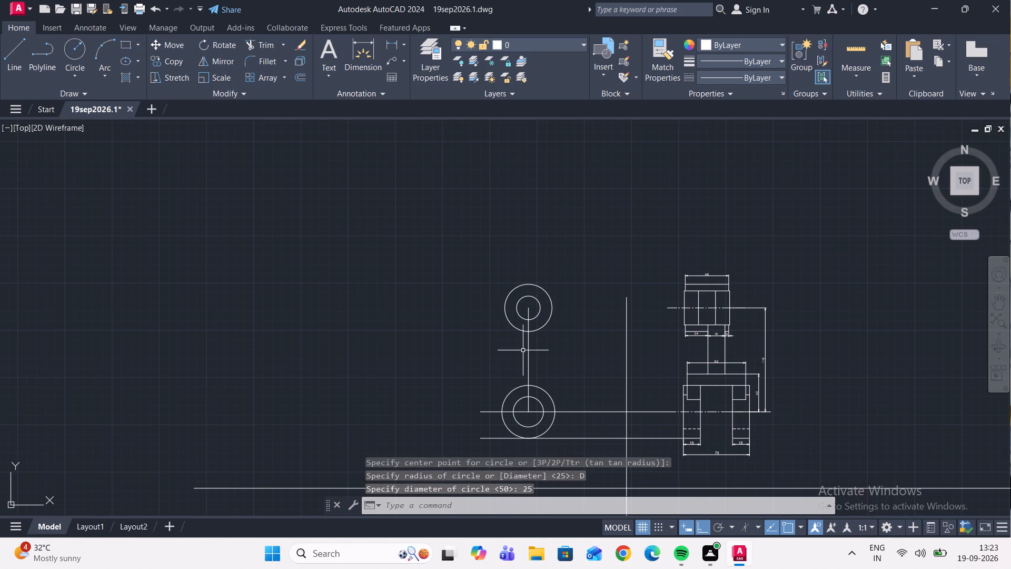
key(Escape)
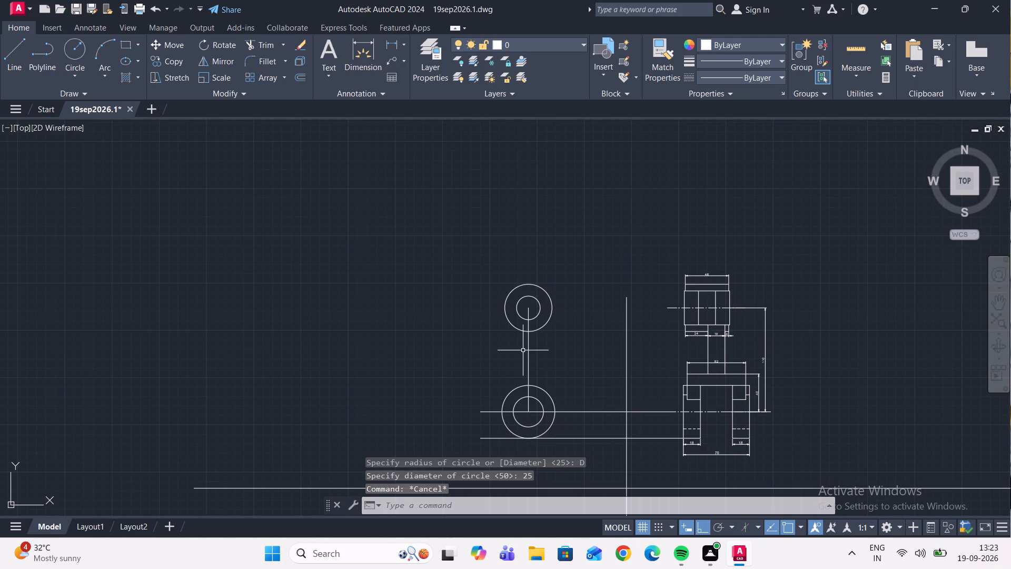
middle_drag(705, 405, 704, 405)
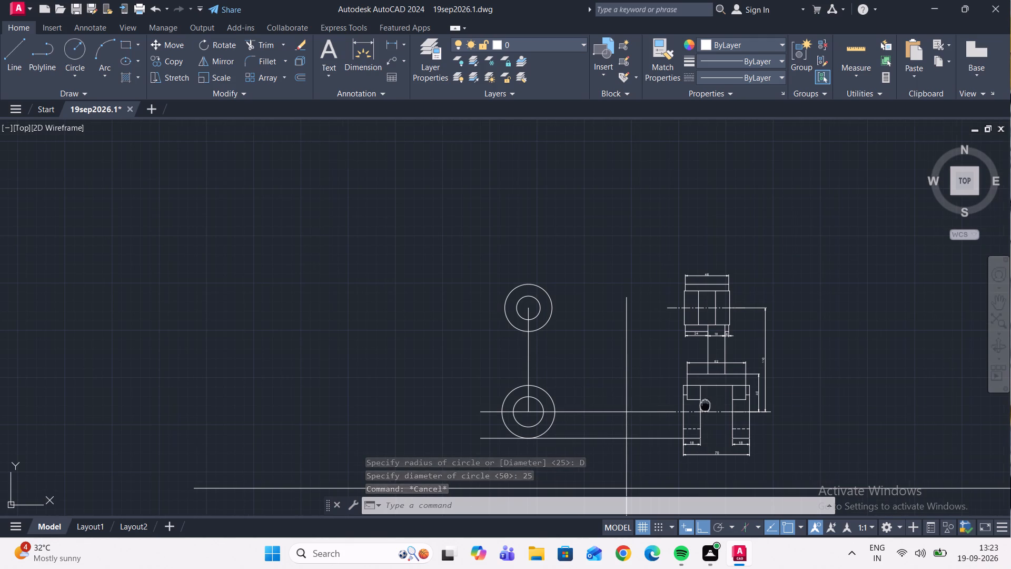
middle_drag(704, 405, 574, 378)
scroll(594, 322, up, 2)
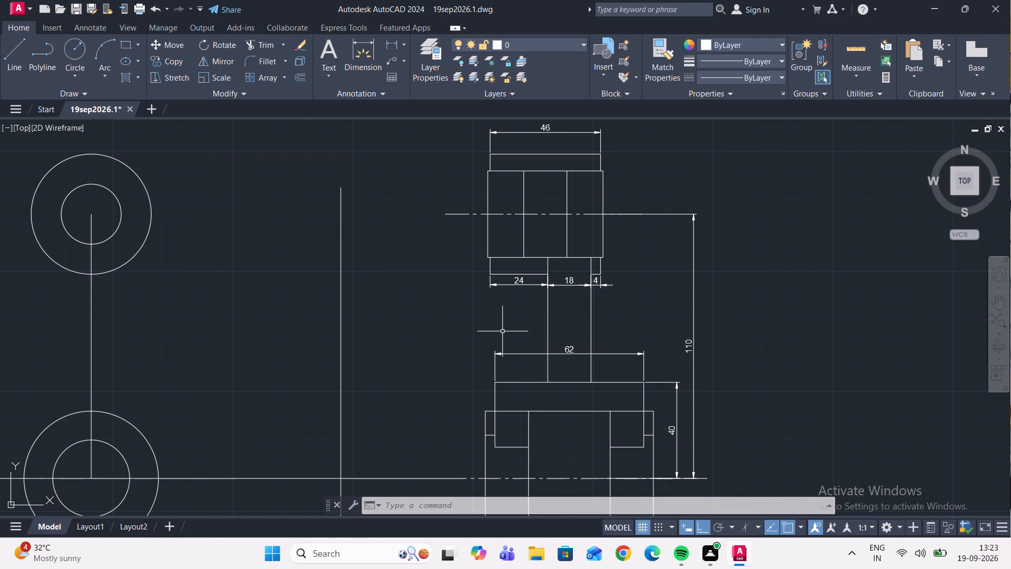
Examine the isometric view's dimensions for the upright arm and the block above the lower fork.
scroll(512, 298, down, 4)
scroll(546, 423, up, 2)
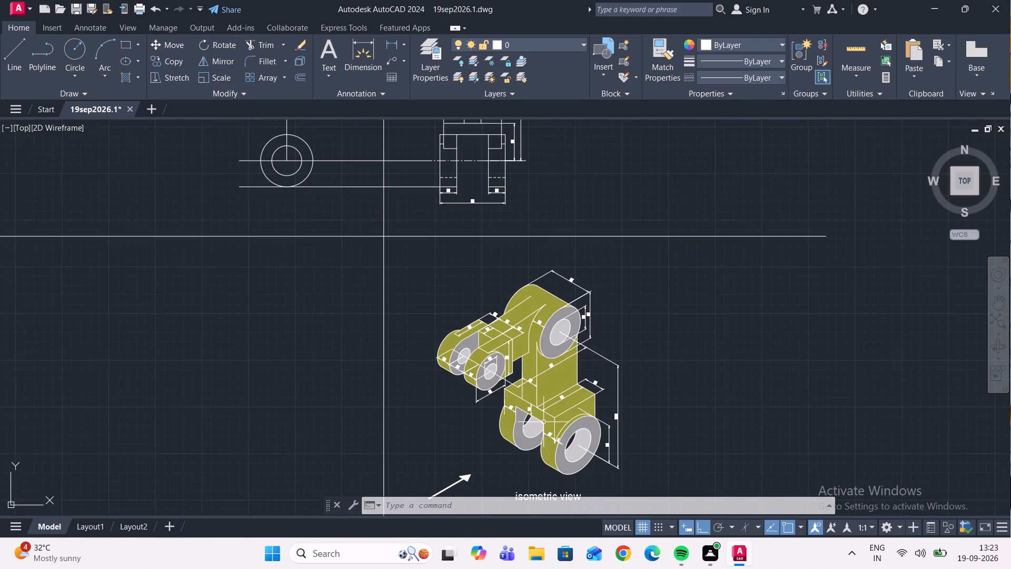
middle_drag(596, 413, 511, 378)
scroll(461, 360, up, 2)
scroll(522, 372, up, 1)
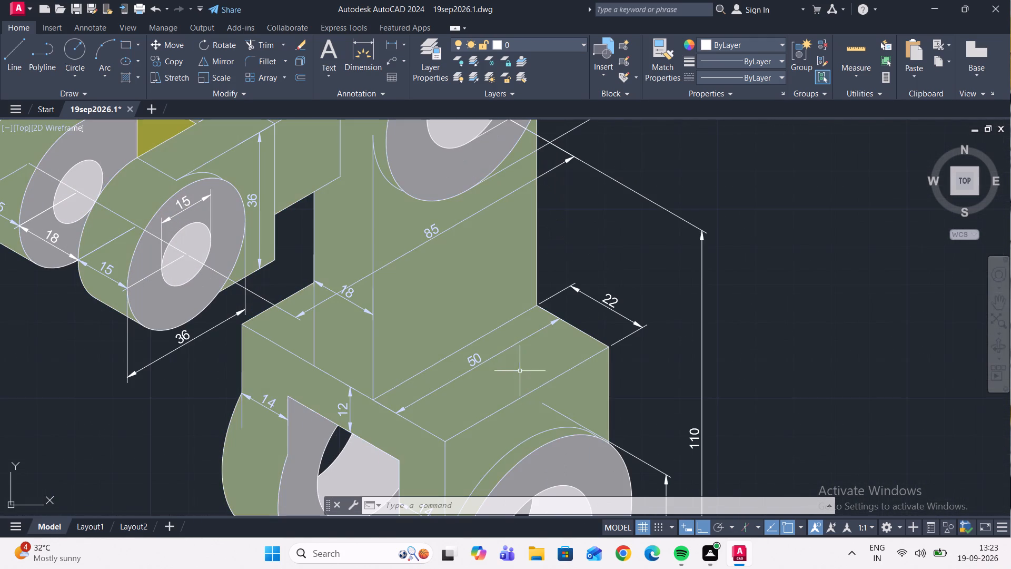
middle_drag(498, 350, 524, 394)
scroll(494, 348, down, 2)
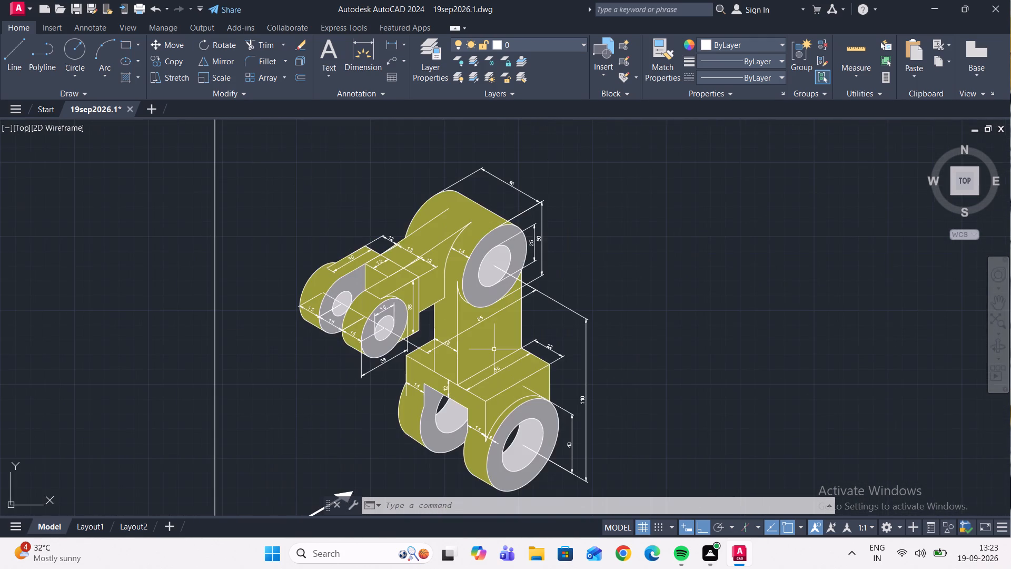
scroll(494, 350, down, 2)
middle_drag(472, 340, 533, 417)
scroll(503, 292, up, 1)
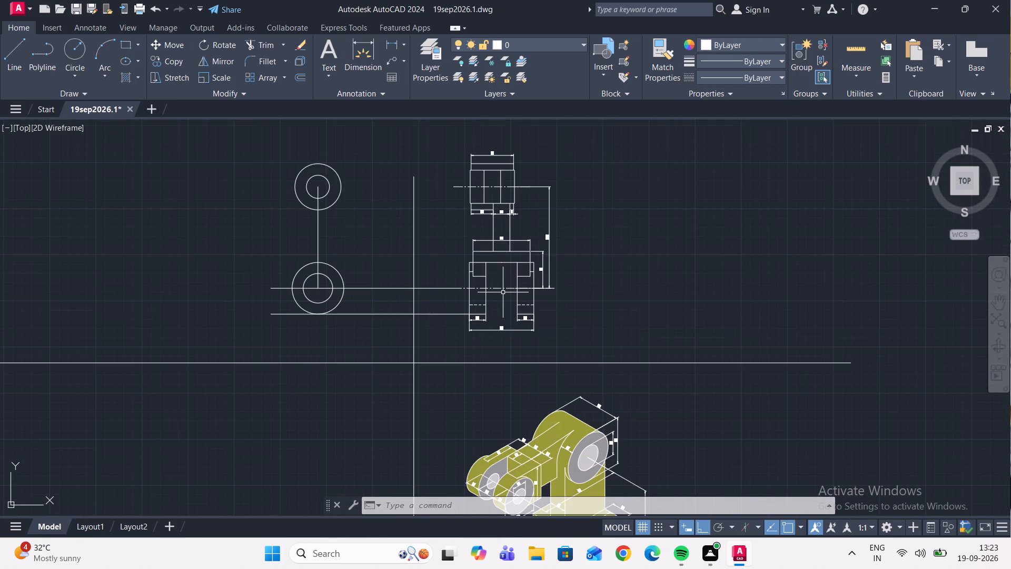
scroll(502, 232, up, 2)
scroll(549, 265, down, 2)
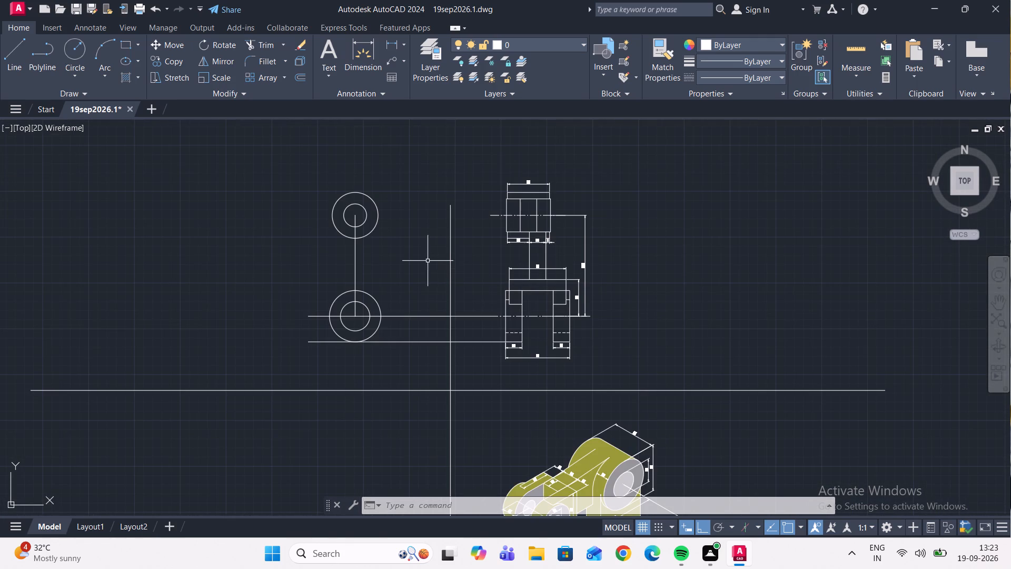
Copy the vertical line between the boss centres 25 mm to each side as the arm's outer edges.
scroll(401, 253, down, 1)
scroll(370, 257, up, 4)
click(401, 272)
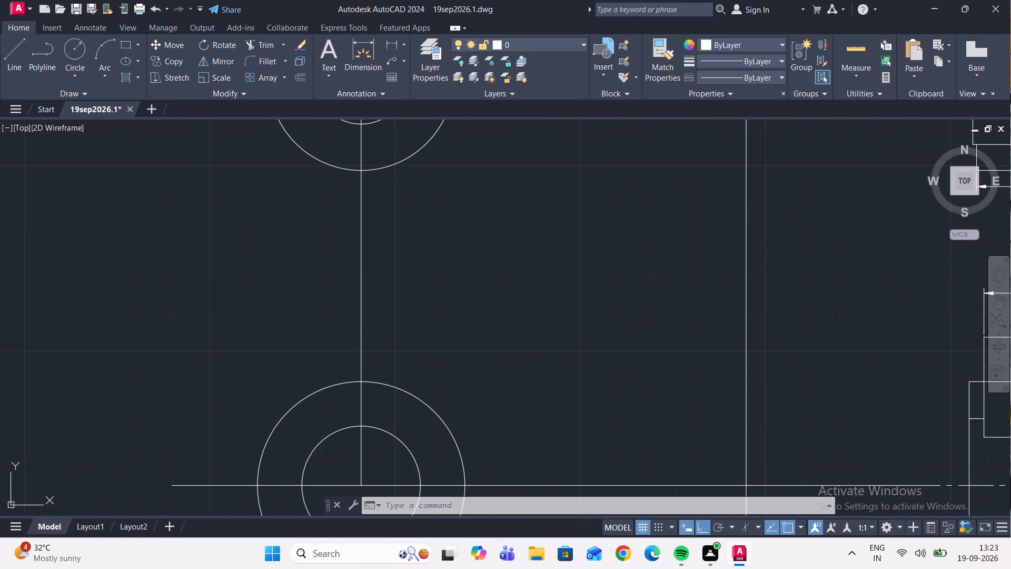
drag(305, 234, 299, 229)
click(168, 64)
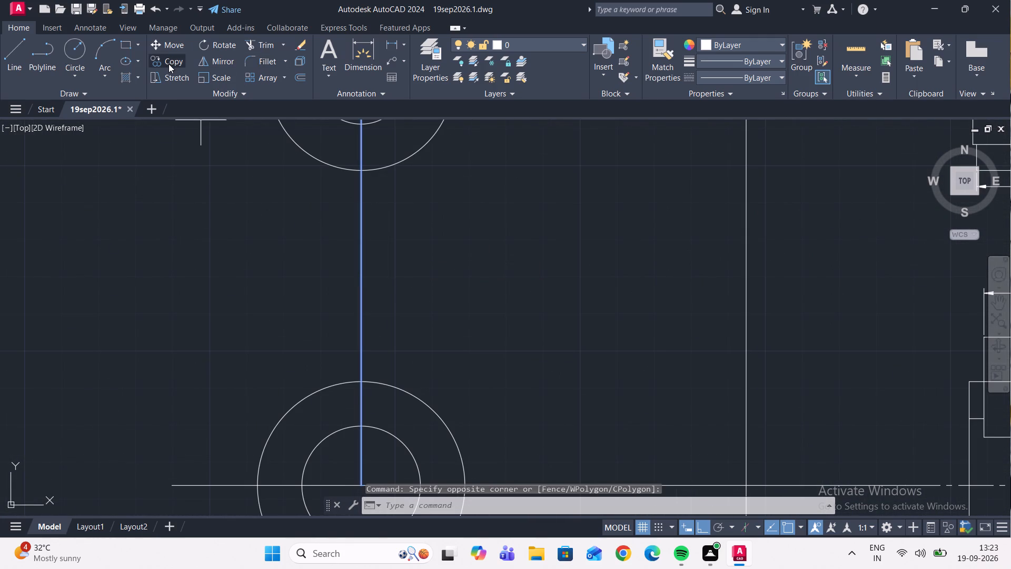
click(359, 424)
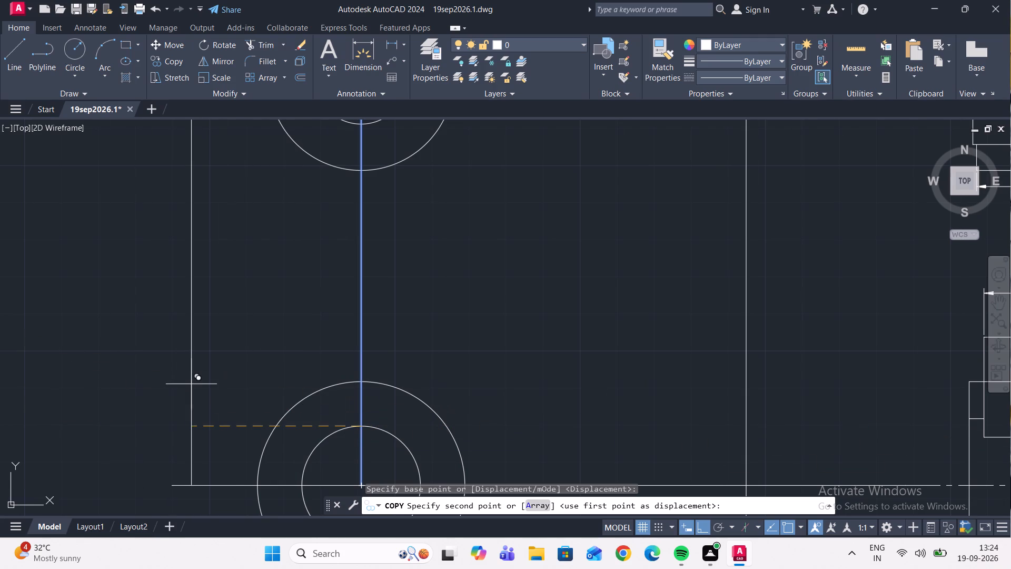
key(2)
key(5)
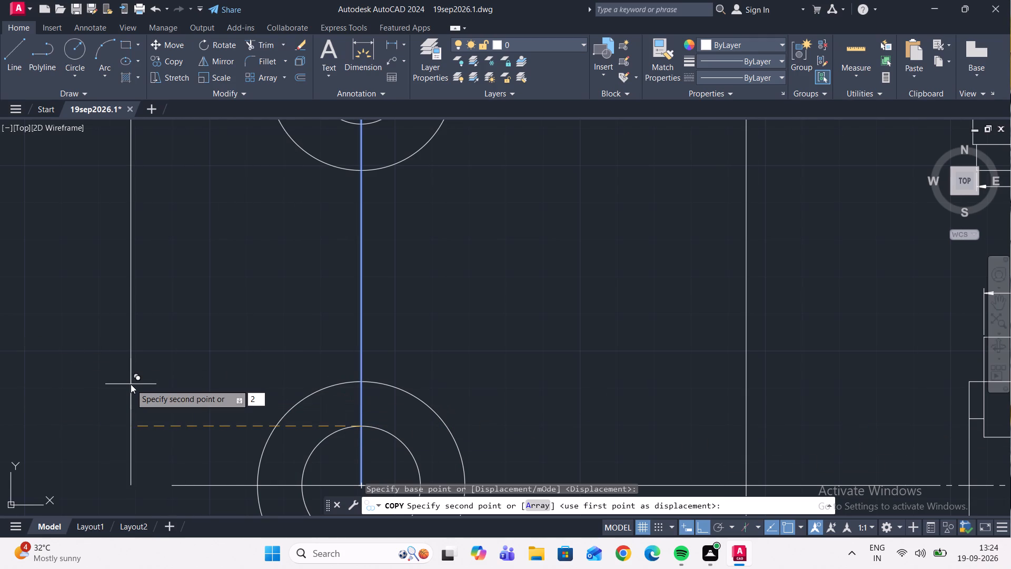
key(Return)
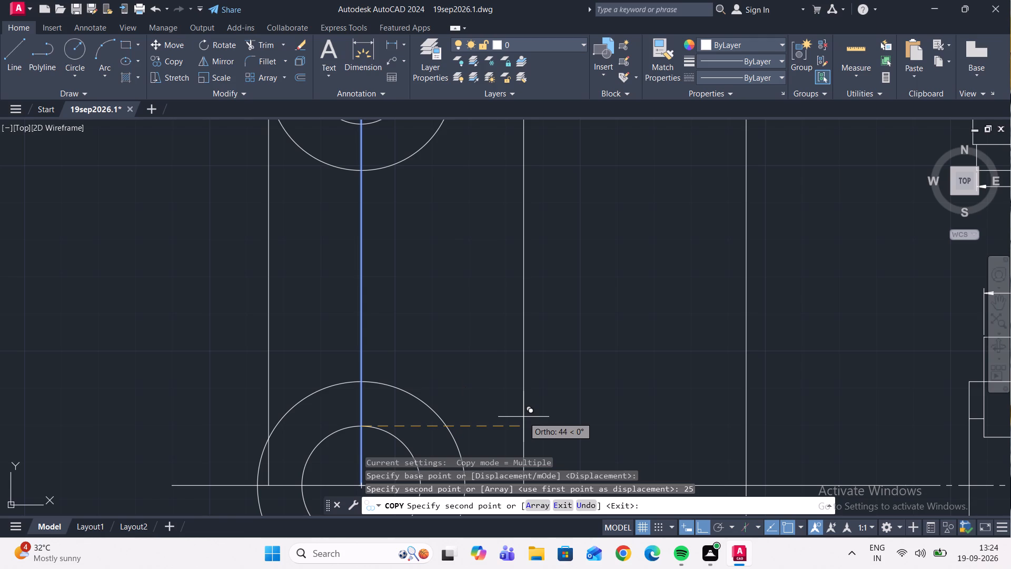
text(25)
key(Return)
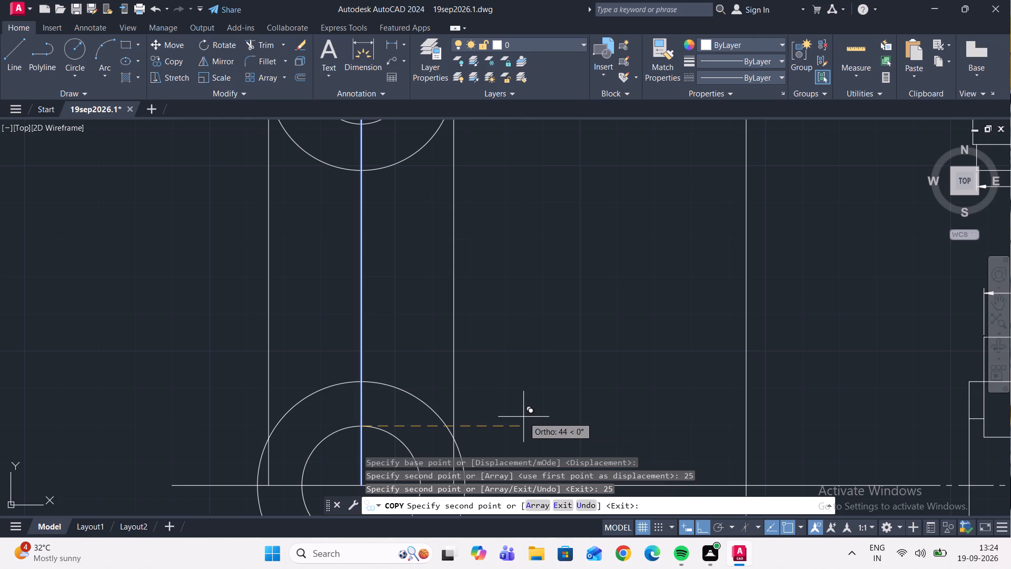
scroll(518, 407, down, 4)
key(Escape)
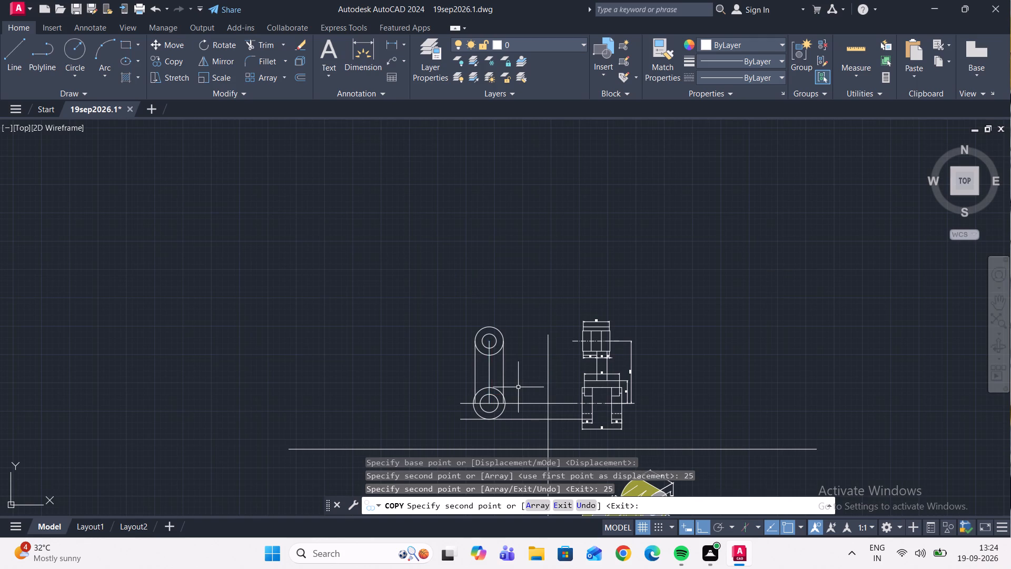
Trim the lower ends of both arm edge lines inside the 56 mm circle.
scroll(570, 403, up, 2)
middle_drag(539, 366, 533, 335)
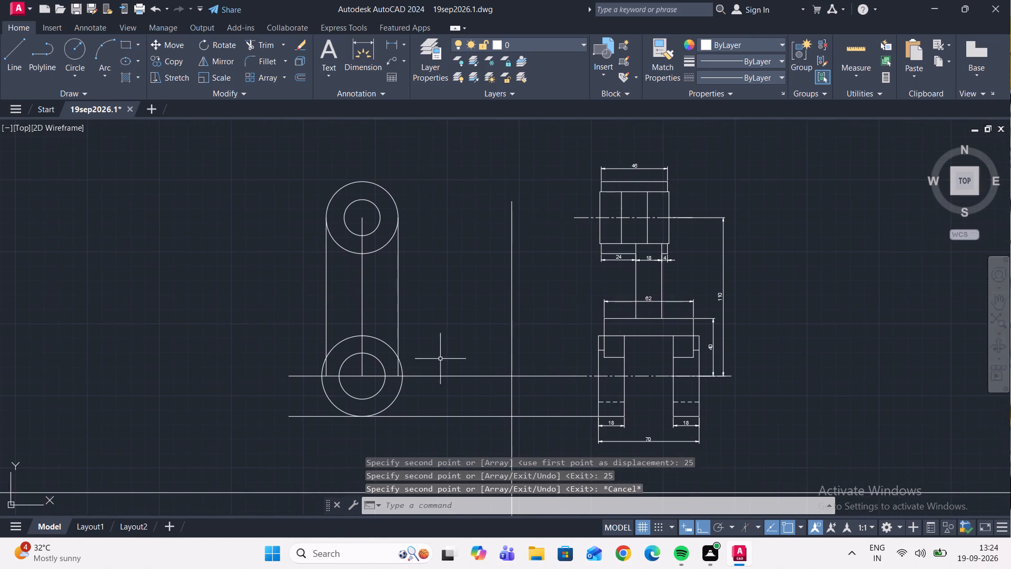
scroll(440, 359, up, 2)
click(268, 46)
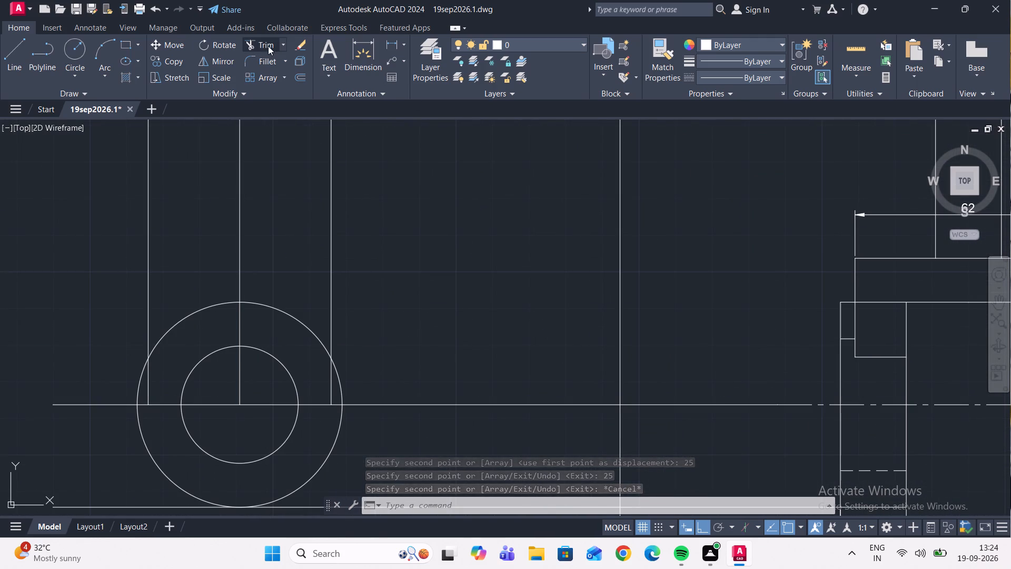
click(333, 378)
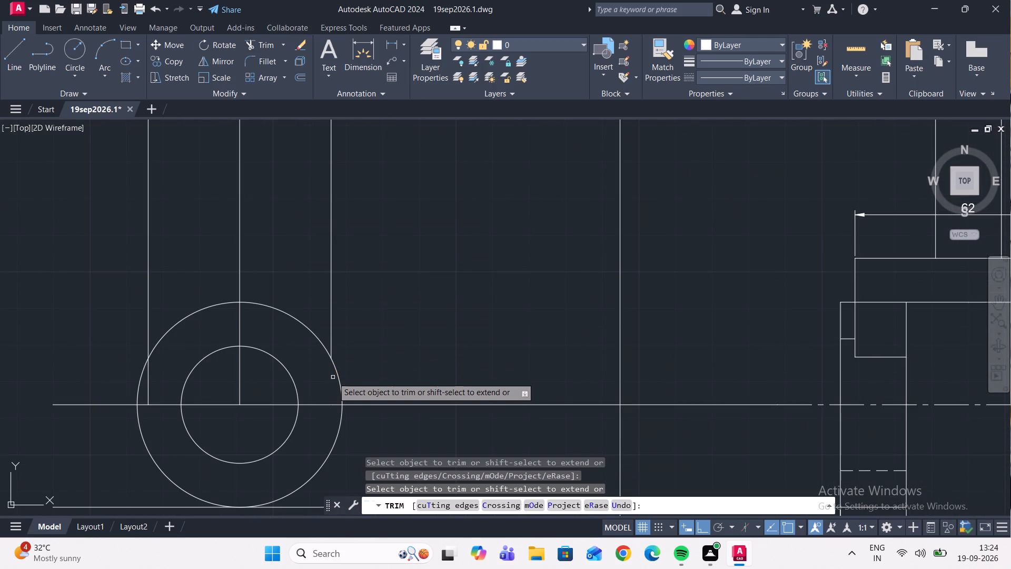
click(148, 379)
Examine closely where the arm edge lines meet the upper 25 mm radius circle.
middle_drag(206, 228, 223, 463)
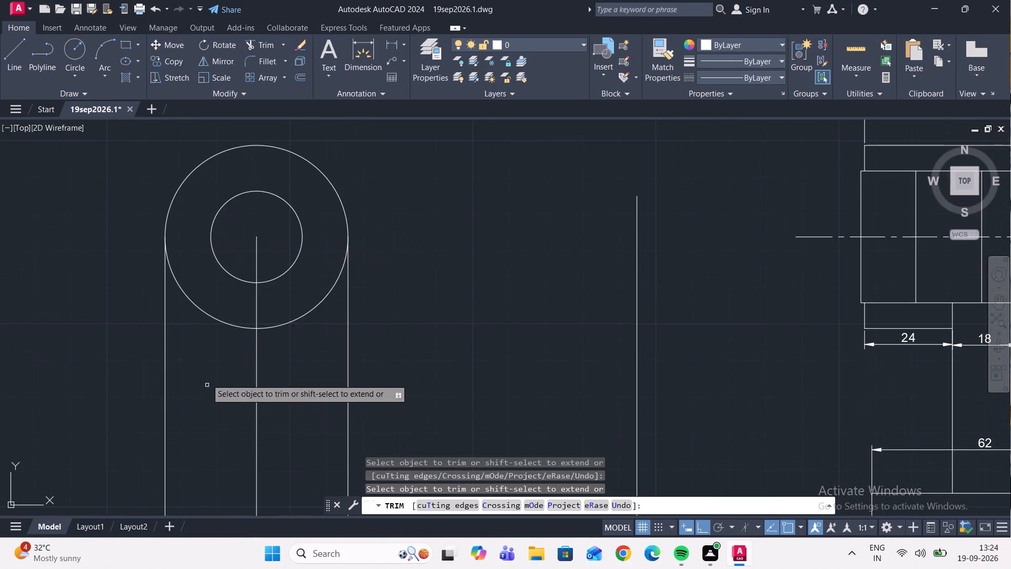
scroll(165, 244, up, 9)
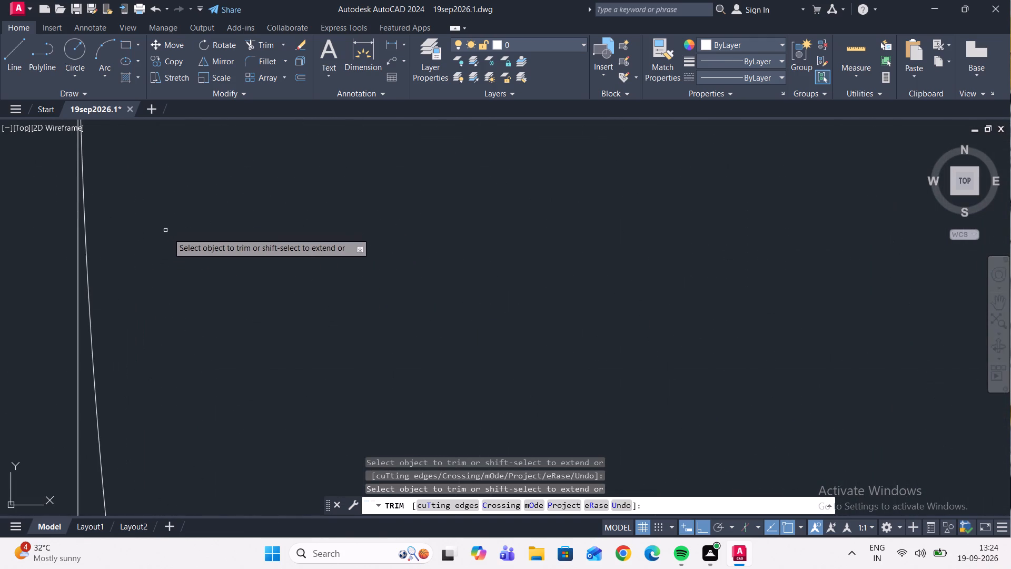
middle_drag(174, 243, 220, 471)
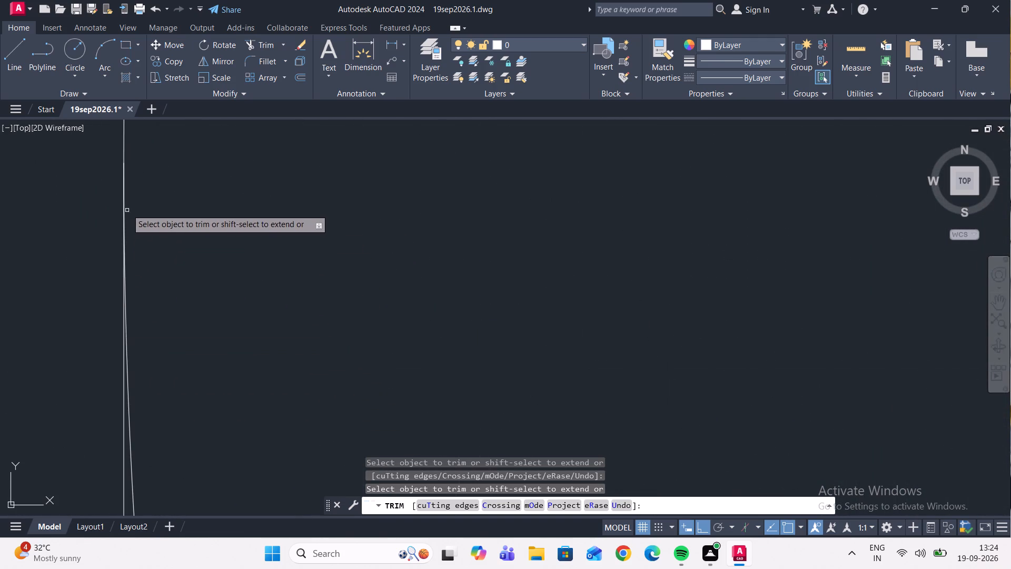
scroll(124, 166, down, 4)
scroll(268, 205, down, 3)
middle_drag(265, 220, 2, 228)
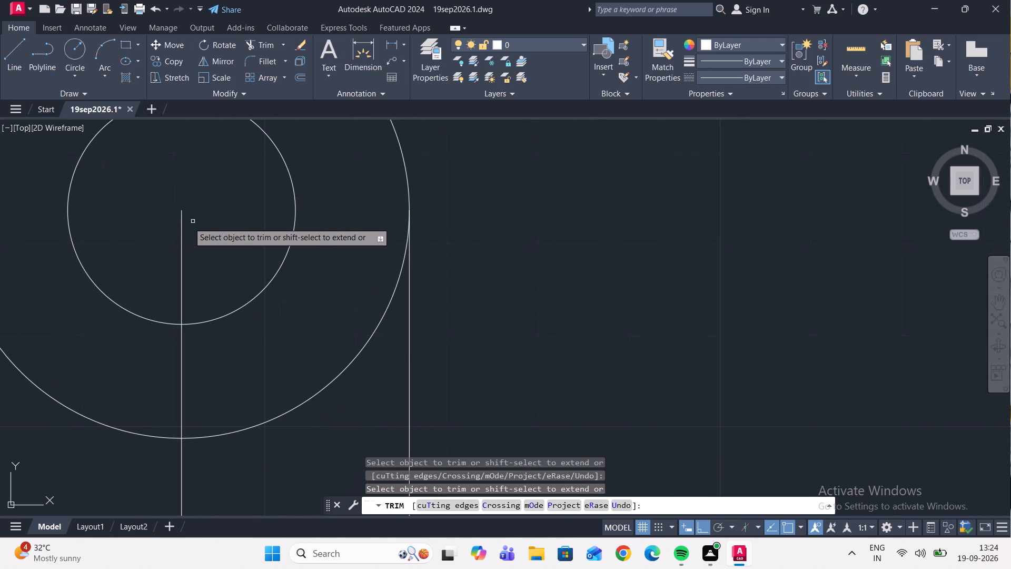
Trim away the entire vertical line joining the centres of the upper and lower boss circles.
scroll(410, 207, down, 3)
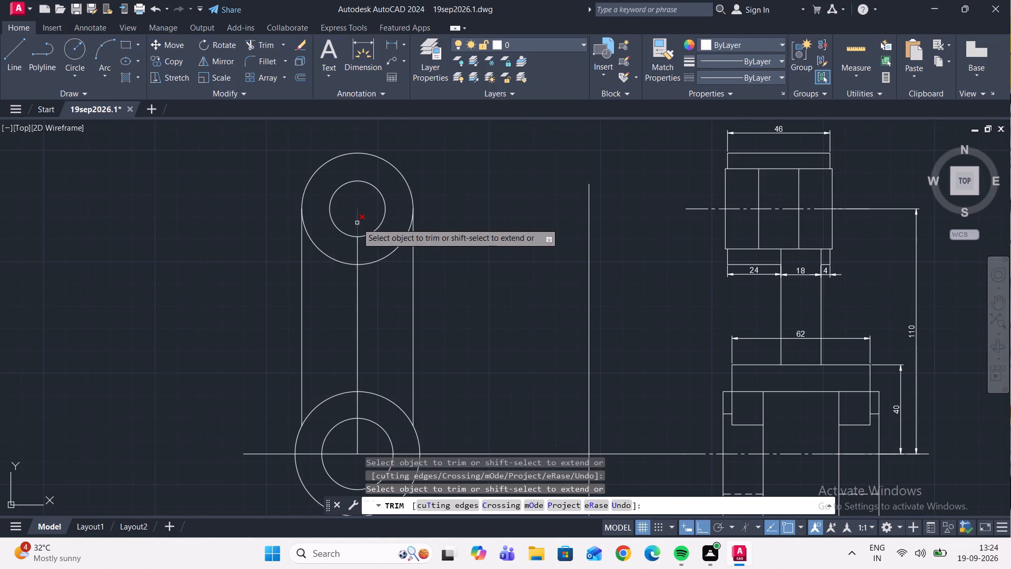
click(357, 223)
click(353, 248)
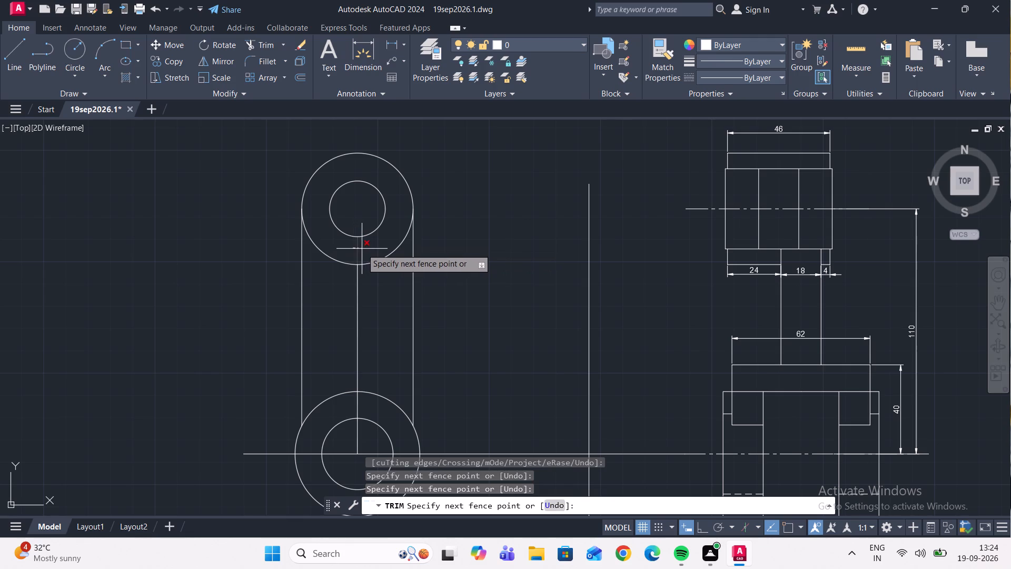
click(362, 249)
drag(340, 298, 382, 312)
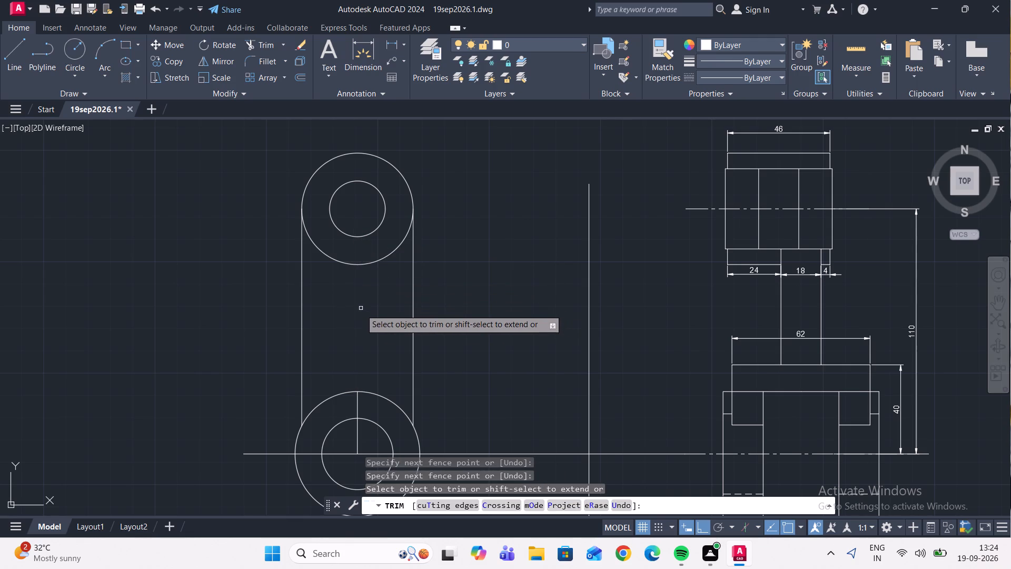
middle_drag(361, 309, 360, 240)
scroll(350, 352, up, 2)
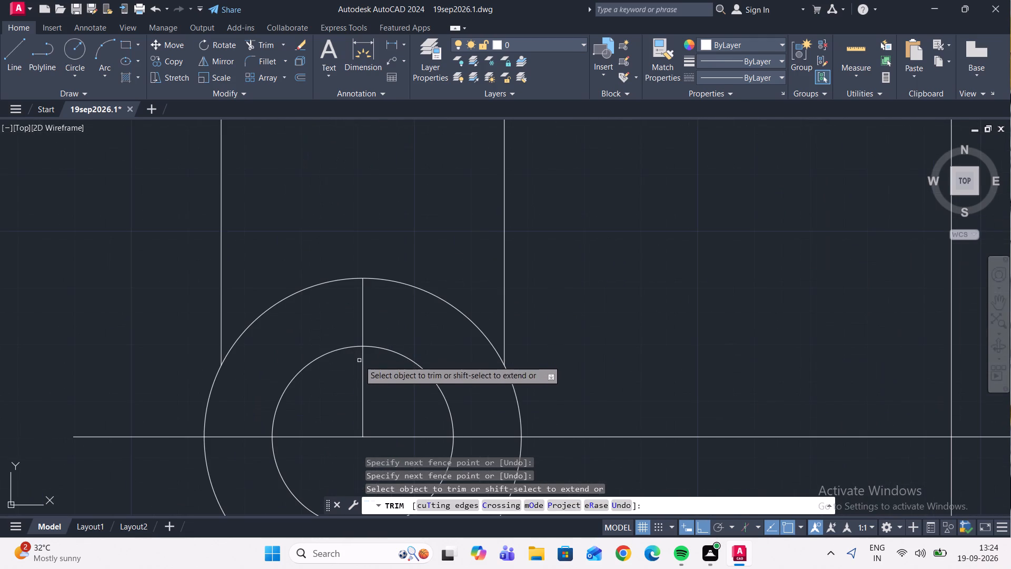
click(364, 367)
click(361, 328)
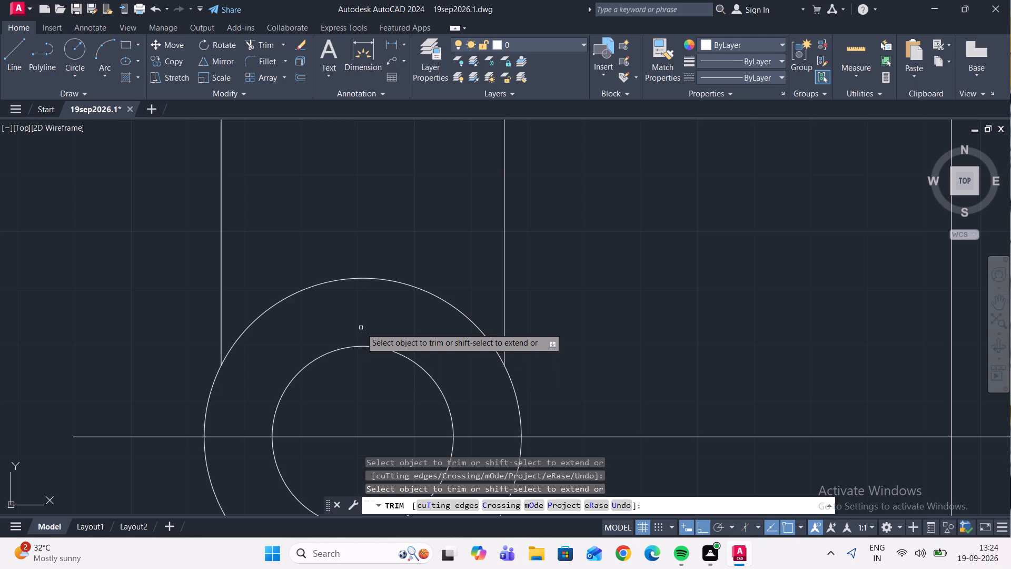
Draw a line 40 mm straight up from the lower boss centre, continuing horizontally right past the arm's edge.
scroll(367, 301, down, 3)
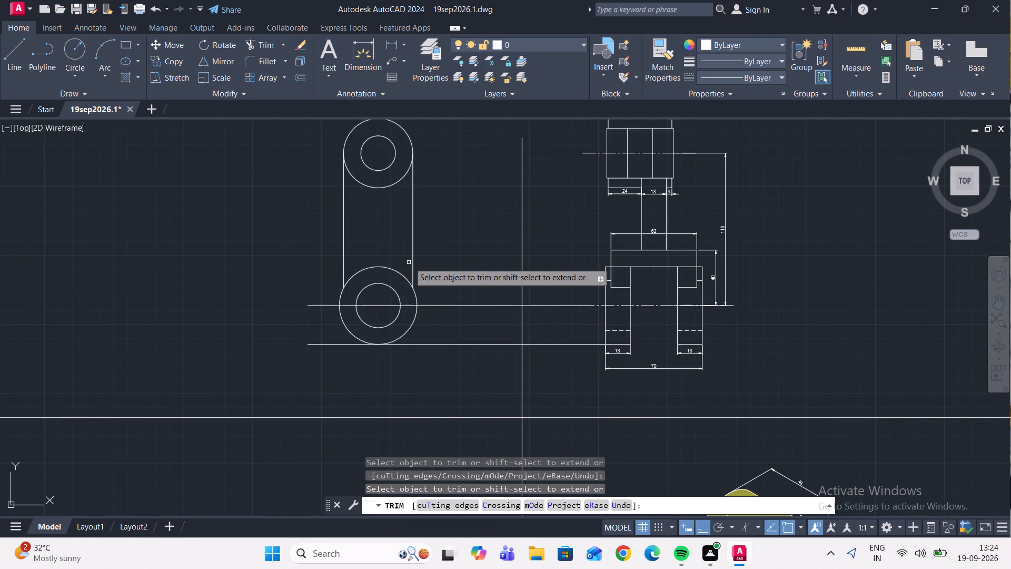
scroll(409, 289, up, 1)
click(19, 66)
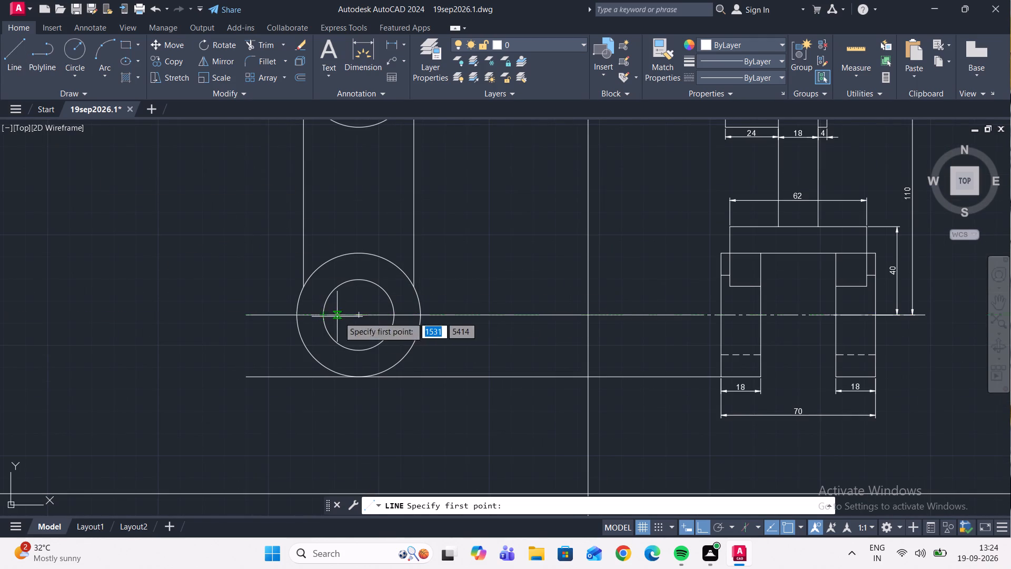
click(362, 316)
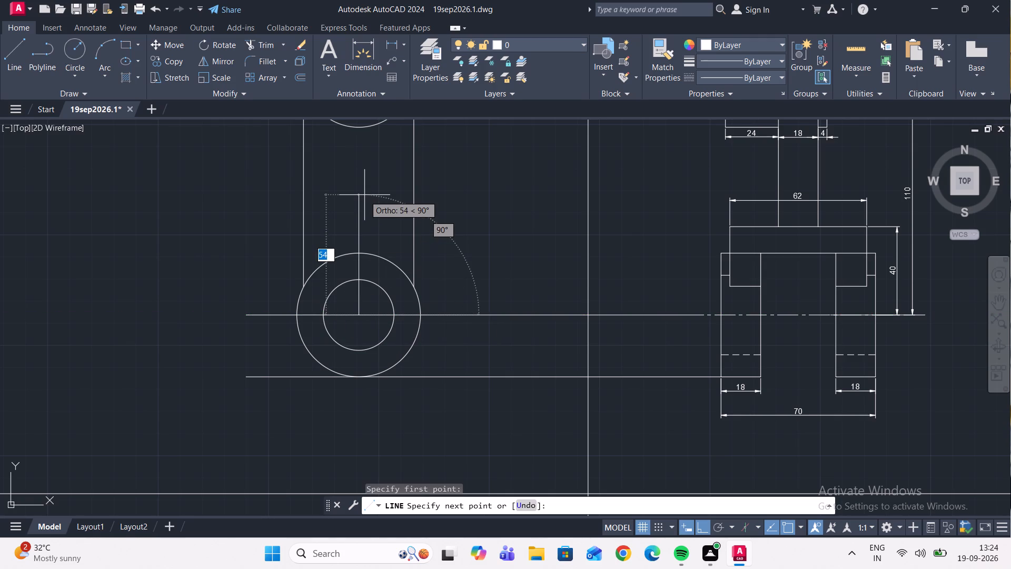
key(4)
key(0)
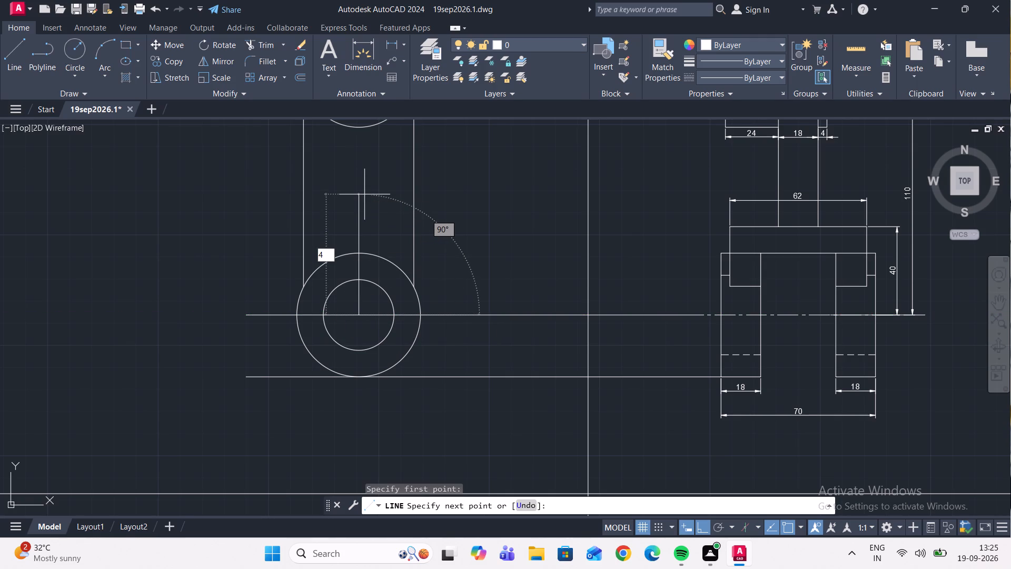
key(Return)
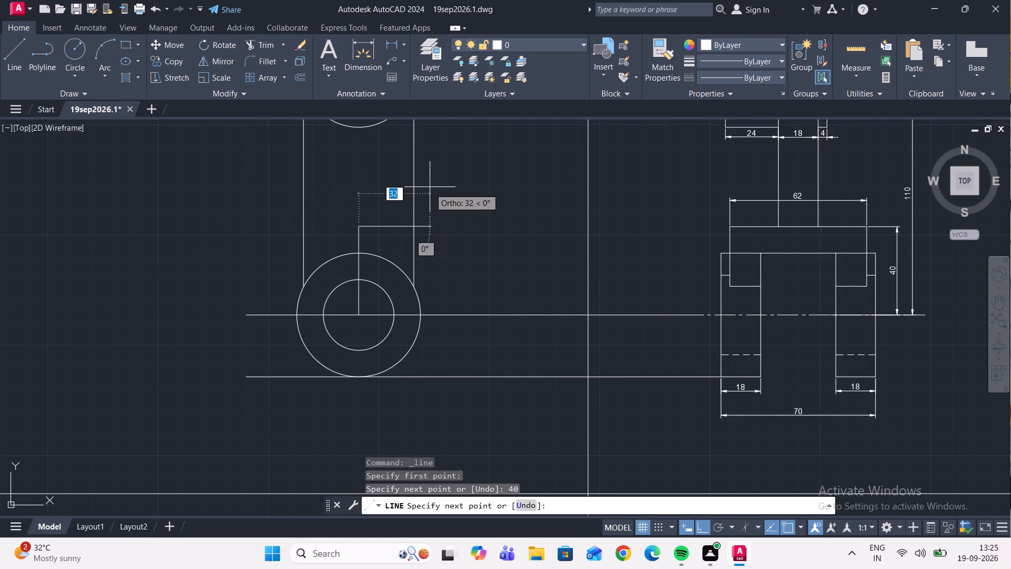
click(449, 218)
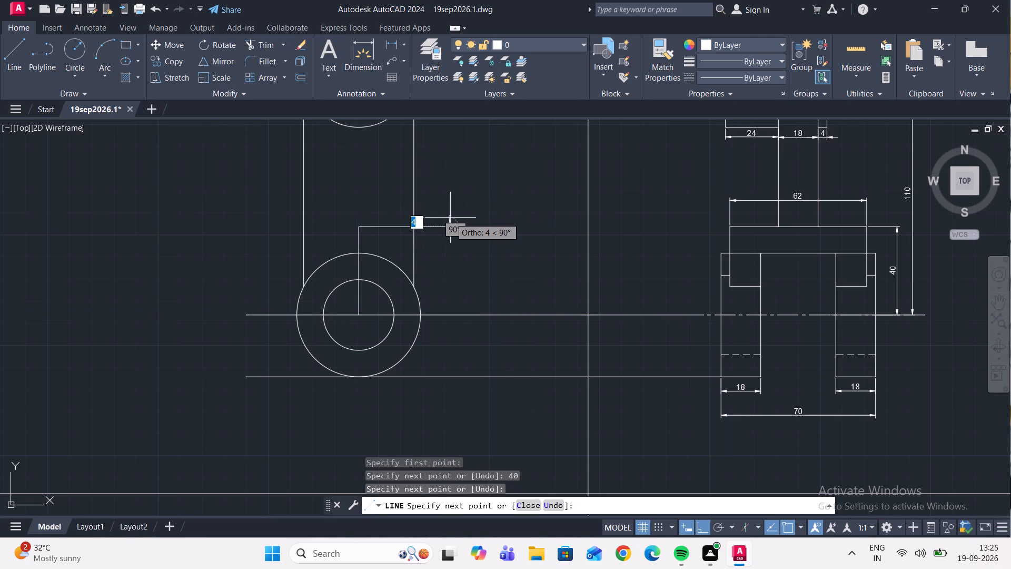
key(Escape)
click(450, 218)
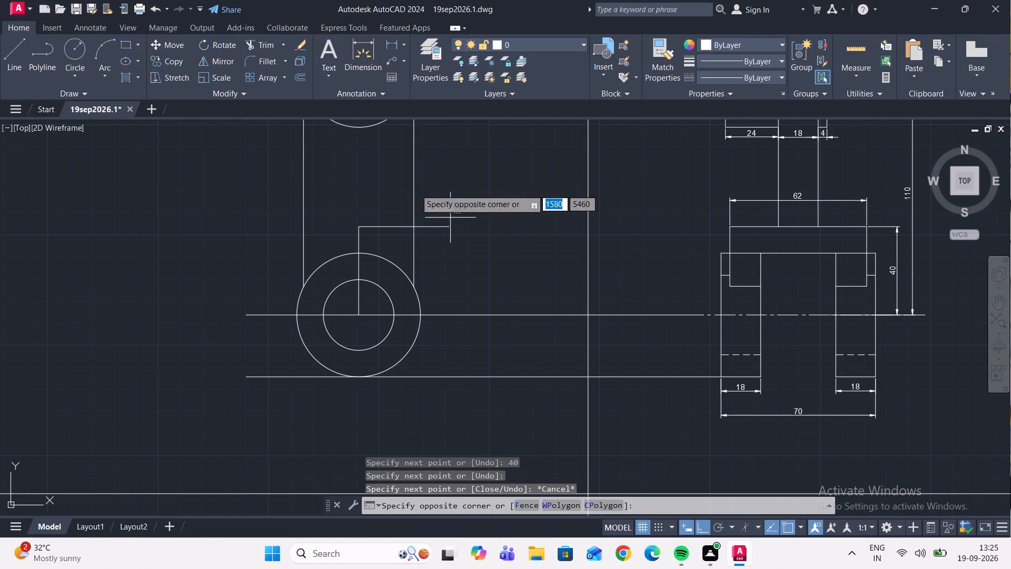
Draw a horizontal line from the 40 mm line's upper end leftward past the arm's opposite edge.
click(17, 50)
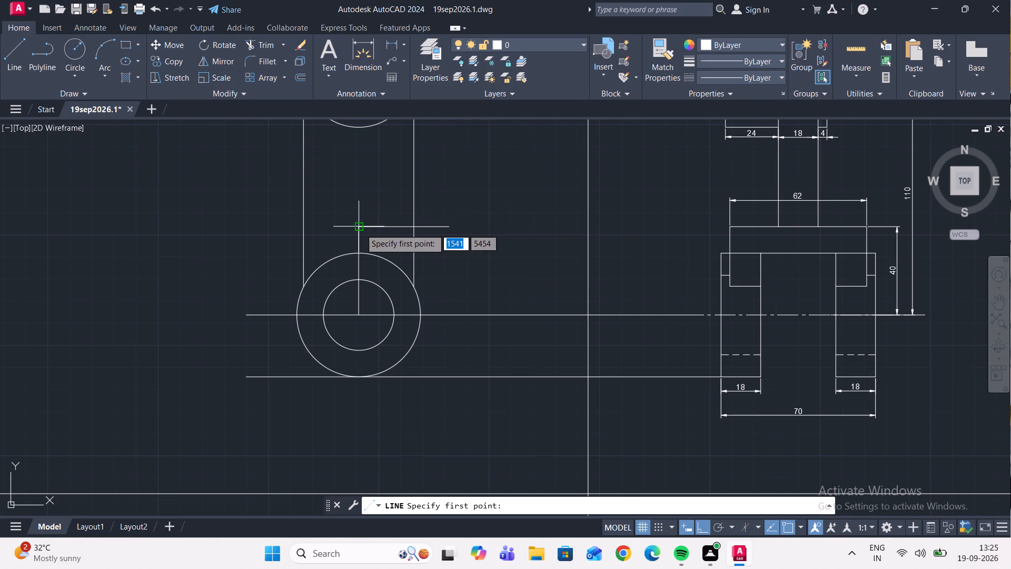
click(360, 229)
click(264, 225)
key(Escape)
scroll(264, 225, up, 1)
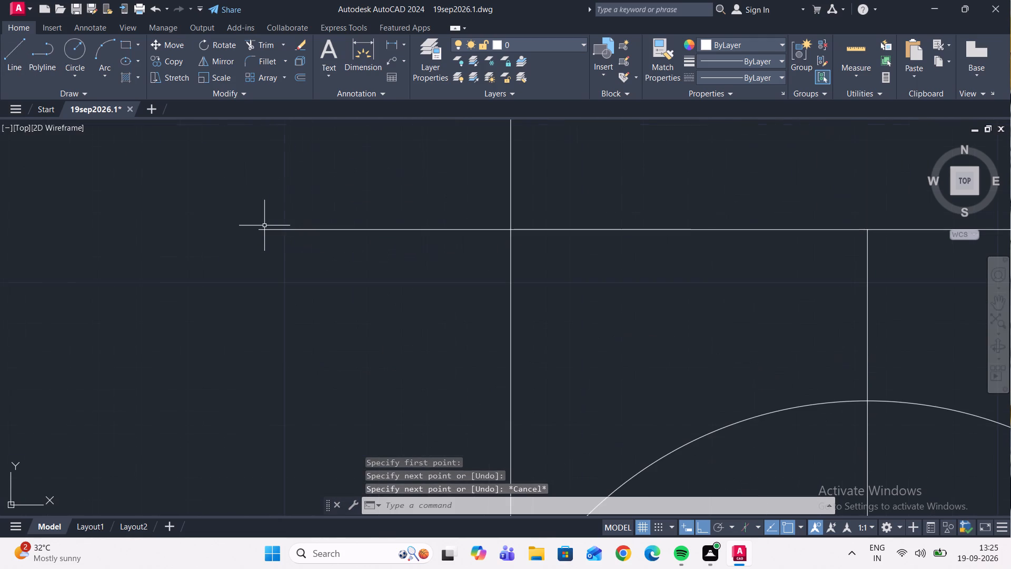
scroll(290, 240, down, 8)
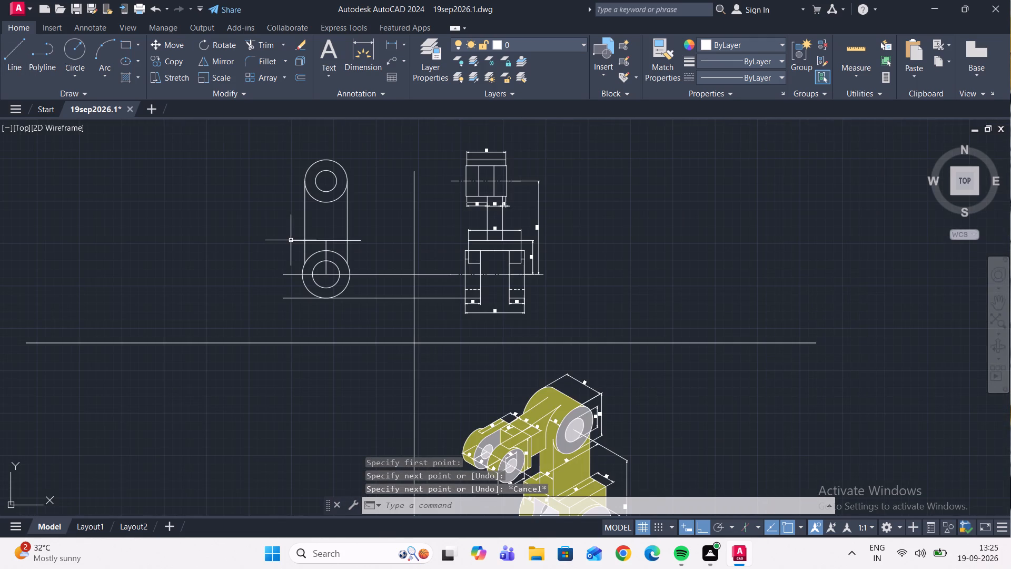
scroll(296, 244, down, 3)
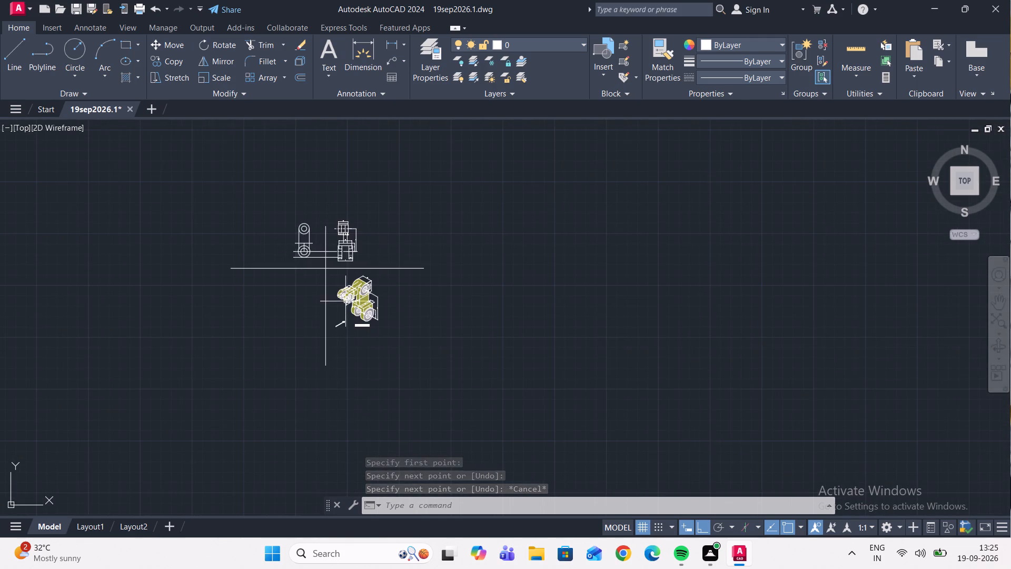
Trim the 40 mm level line's overhangs beyond both arm edges and remove the vertical line rising from the lower boss centre.
scroll(345, 302, up, 2)
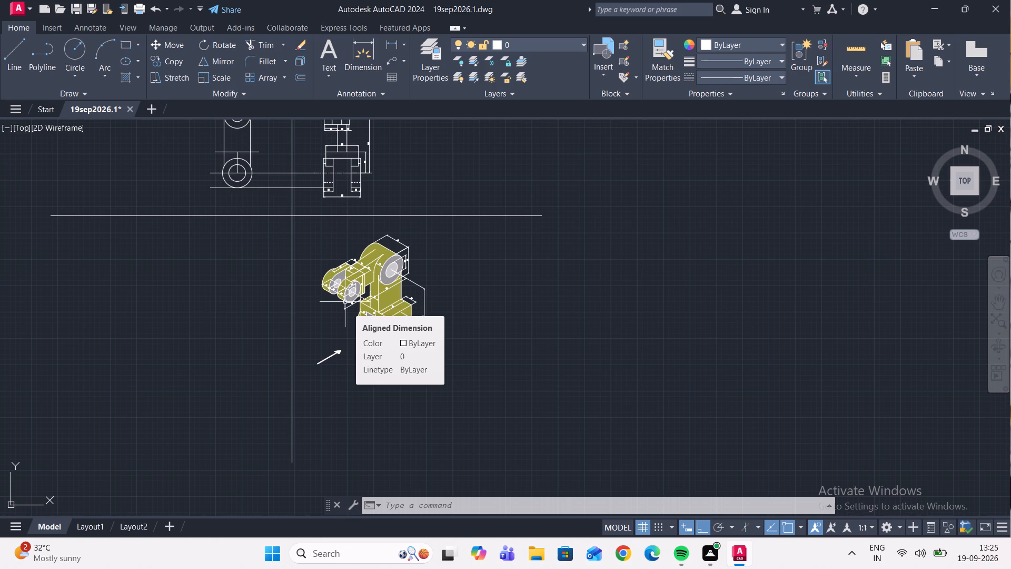
scroll(346, 302, down, 2)
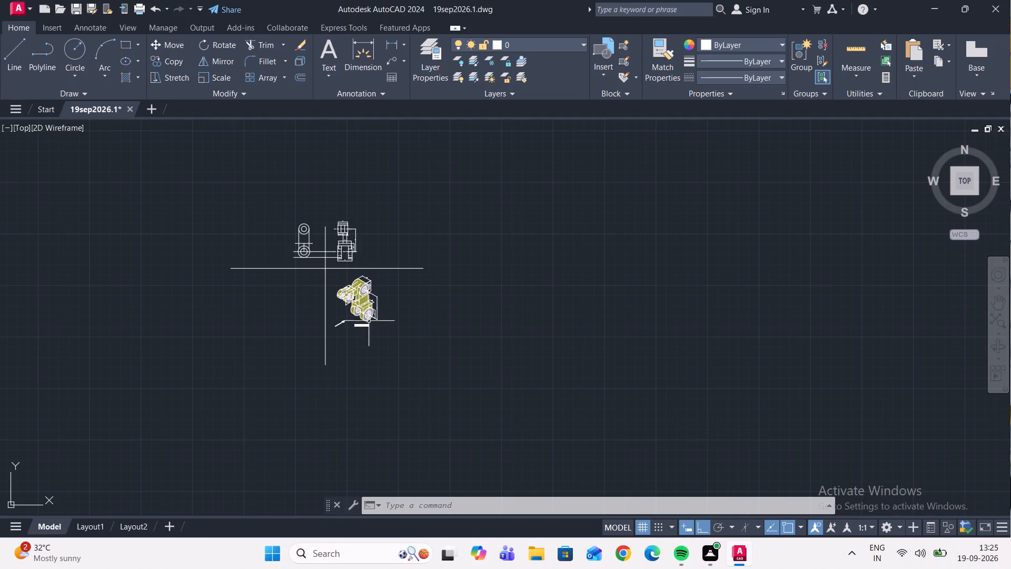
scroll(332, 246, up, 3)
scroll(182, 247, up, 2)
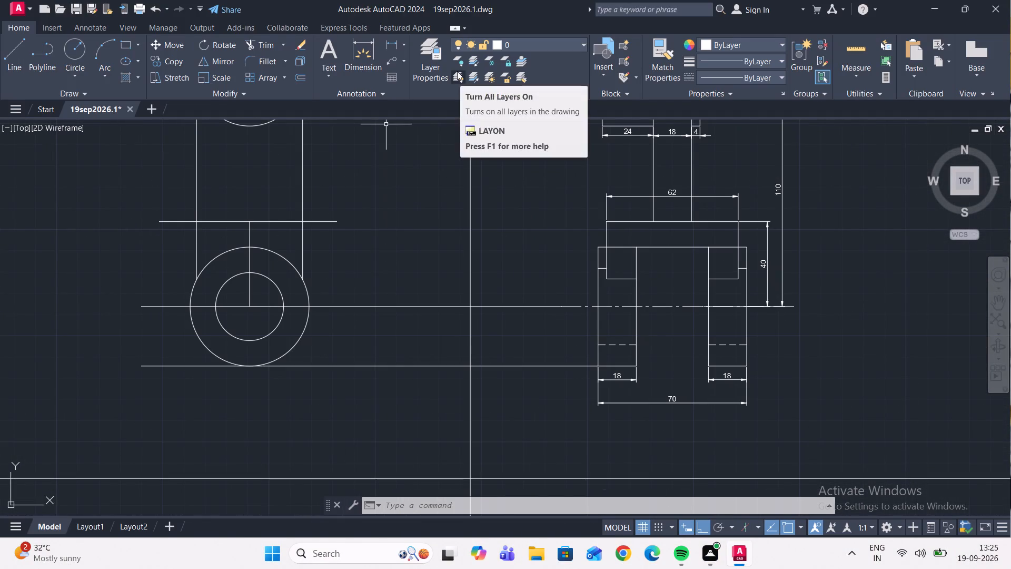
click(262, 42)
click(323, 222)
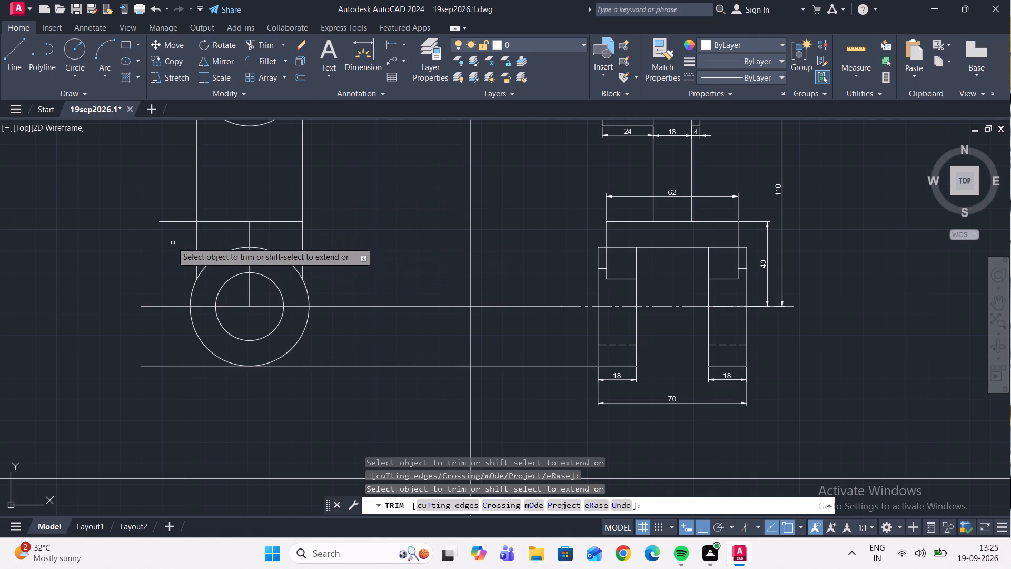
click(170, 220)
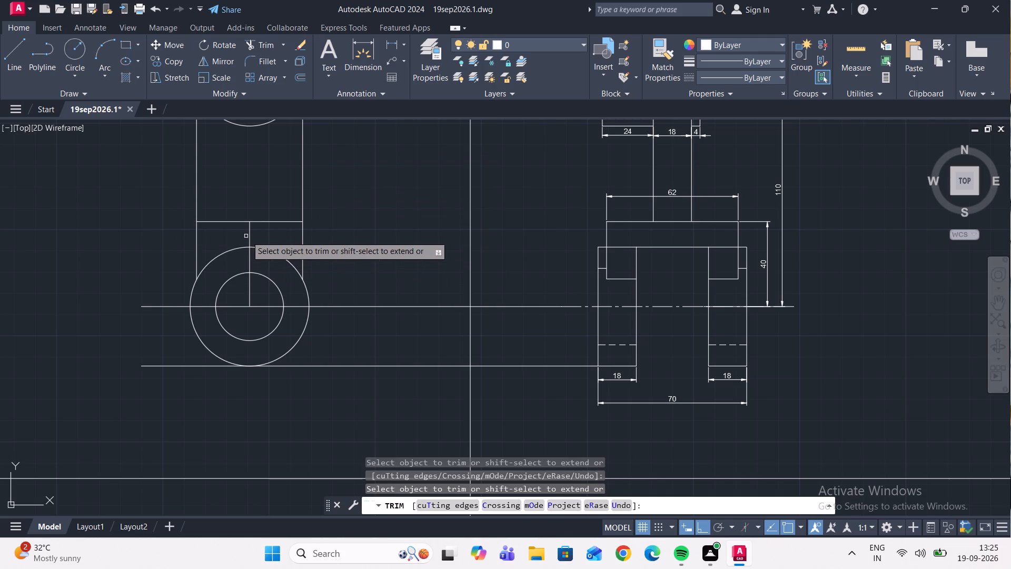
click(250, 234)
click(248, 259)
click(248, 282)
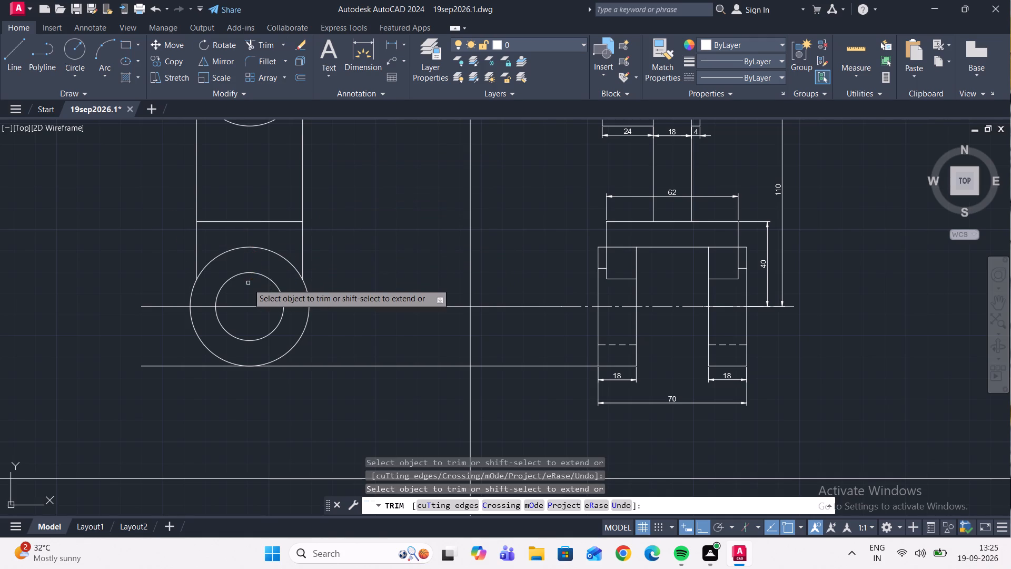
scroll(364, 254, down, 2)
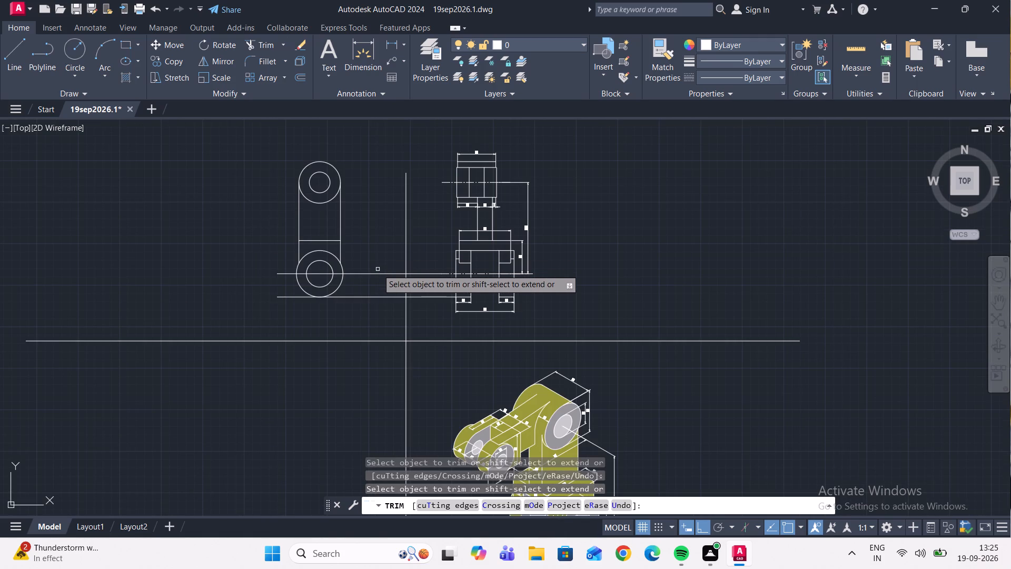
key(Escape)
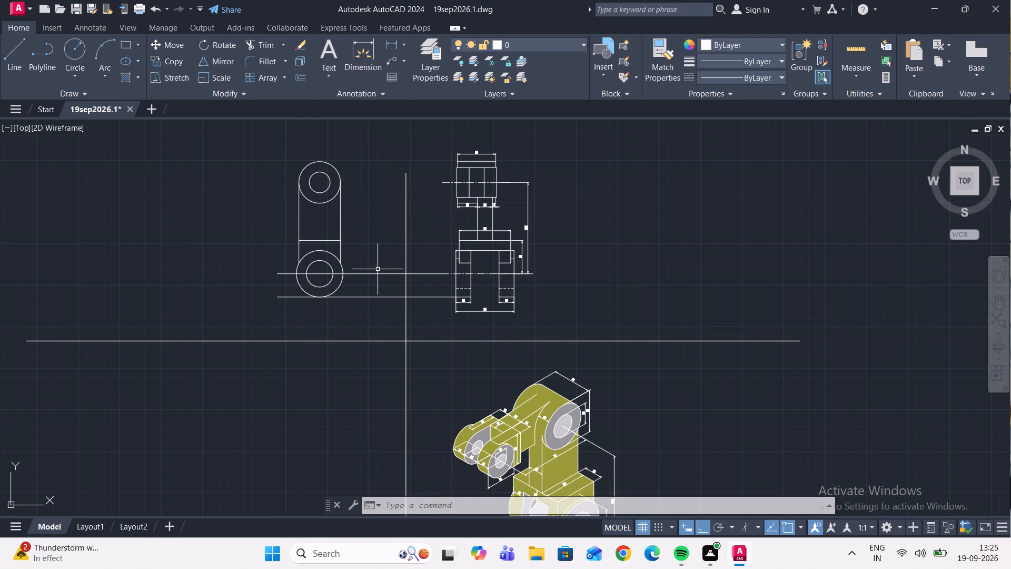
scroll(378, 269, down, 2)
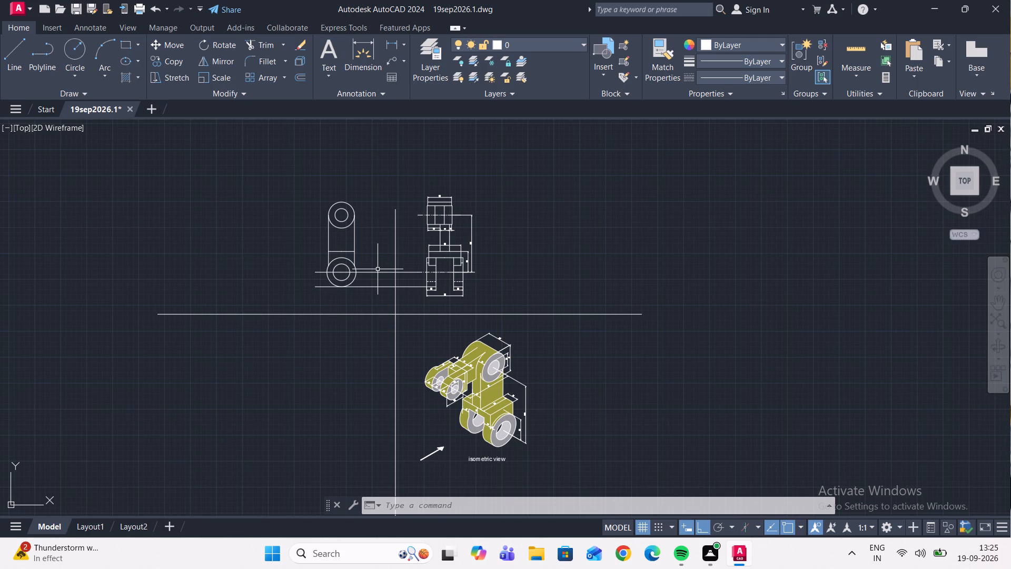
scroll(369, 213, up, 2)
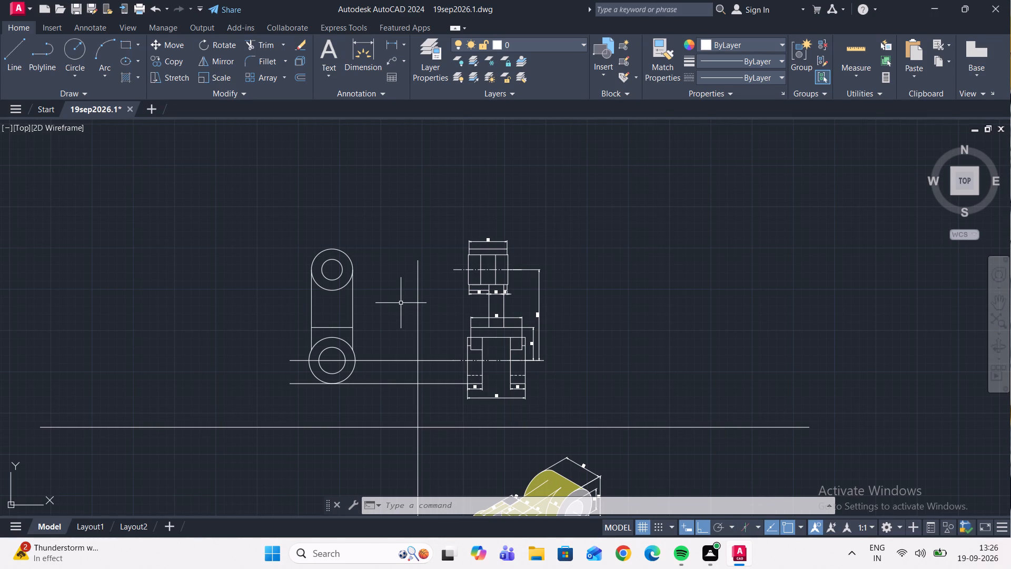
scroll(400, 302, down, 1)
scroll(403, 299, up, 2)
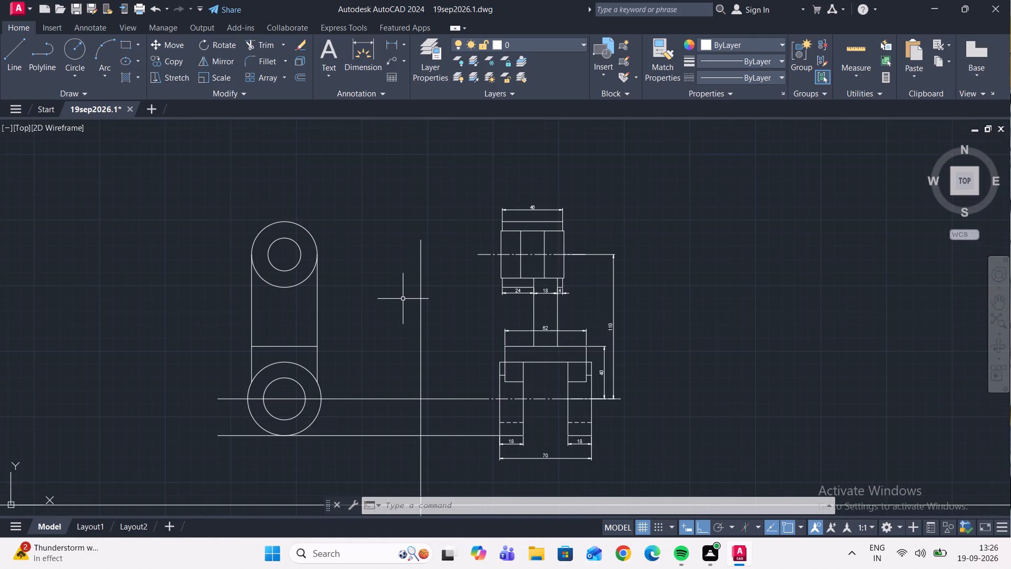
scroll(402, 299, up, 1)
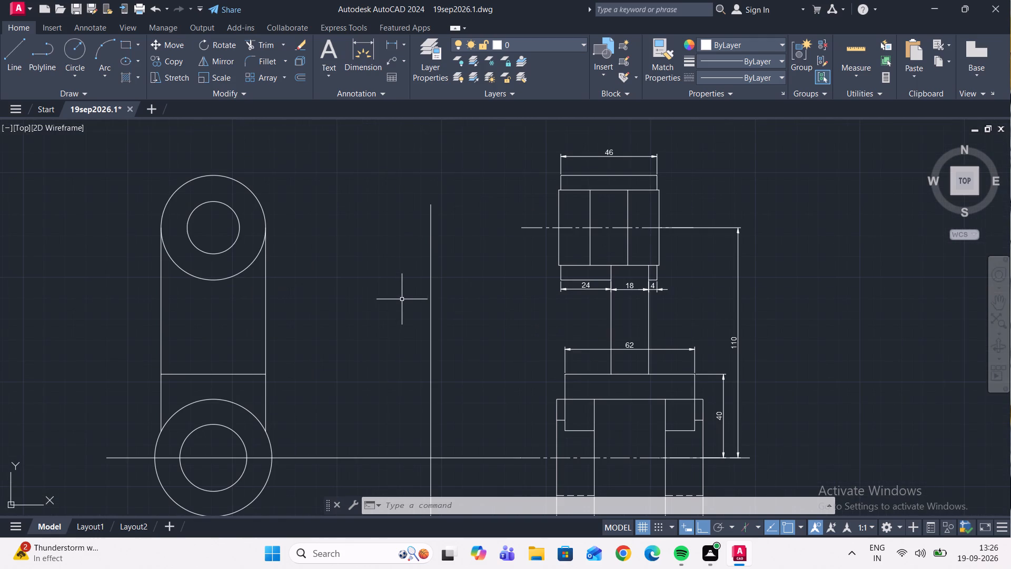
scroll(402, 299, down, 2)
Draw an 85 mm horizontal line leftward from the upper boss centre to locate the small fork boss.
scroll(282, 296, up, 2)
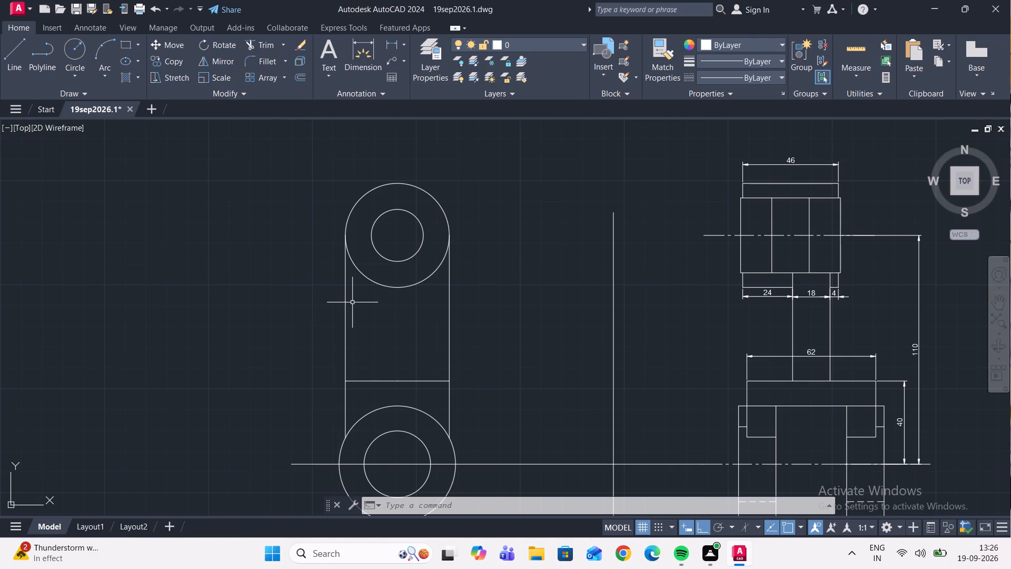
middle_drag(362, 303, 363, 368)
scroll(376, 329, up, 2)
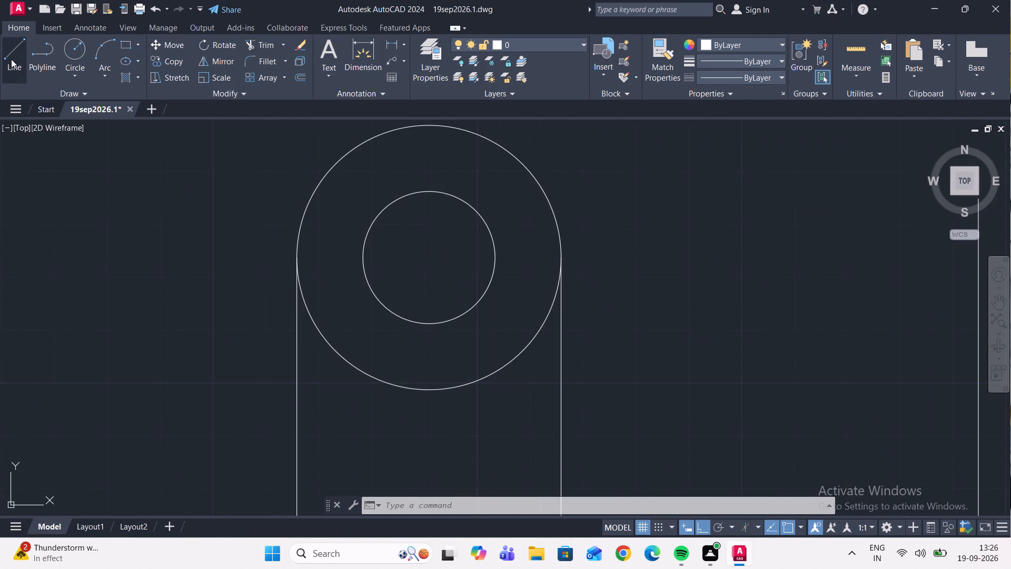
click(11, 59)
click(431, 258)
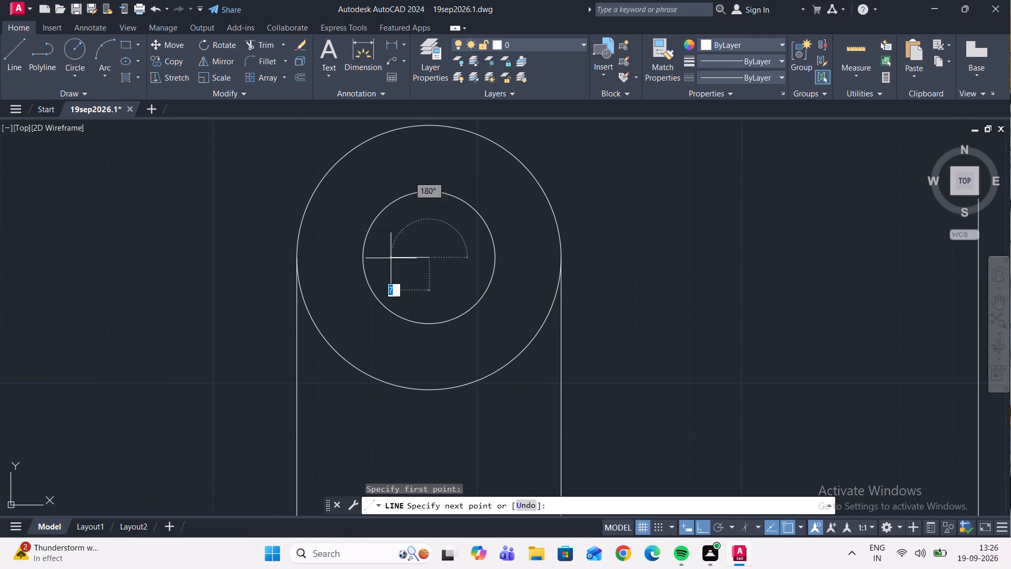
scroll(165, 263, down, 1)
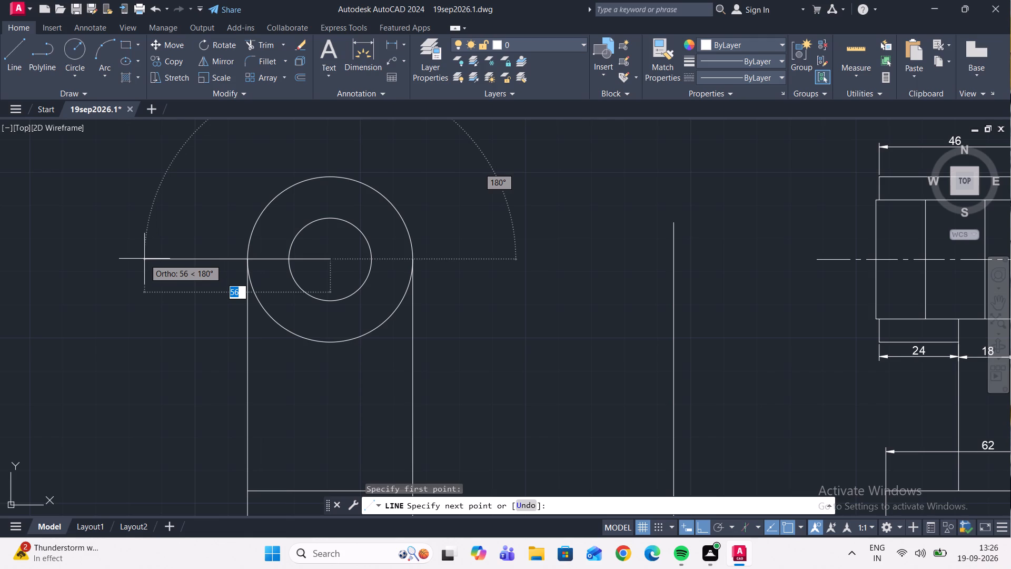
text(85)
key(Return)
scroll(144, 259, down, 1)
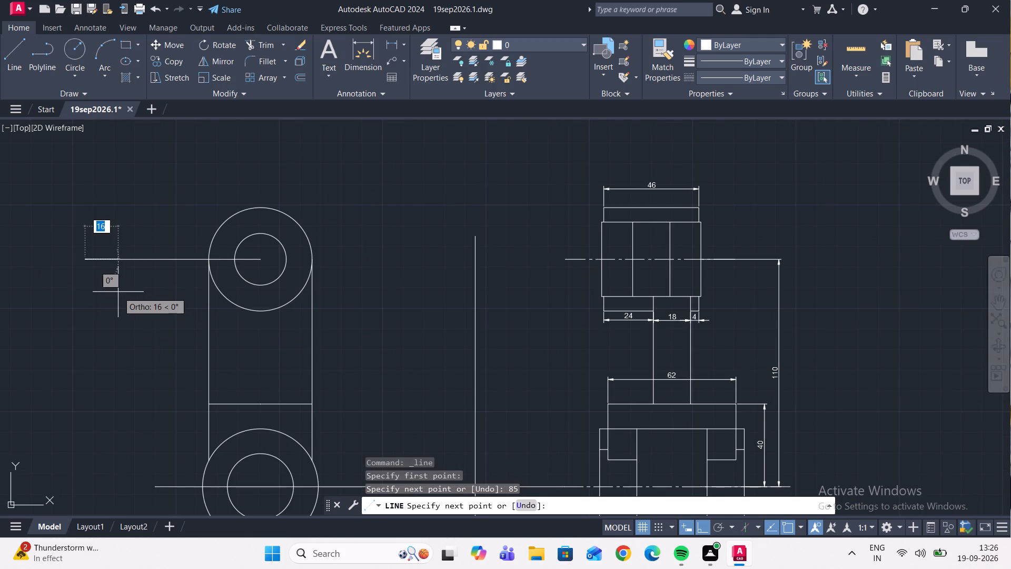
key(Escape)
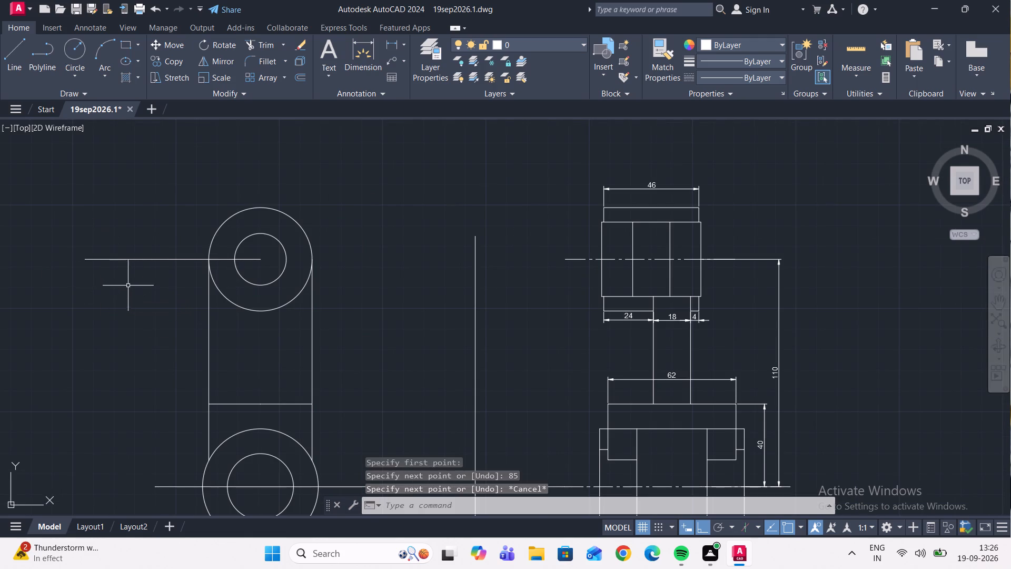
Draw a 36 mm diameter circle centred on the 85 mm line's free end, matching the small fork boss in the isometric.
scroll(130, 280, down, 1)
middle_drag(146, 287, 181, 293)
click(72, 50)
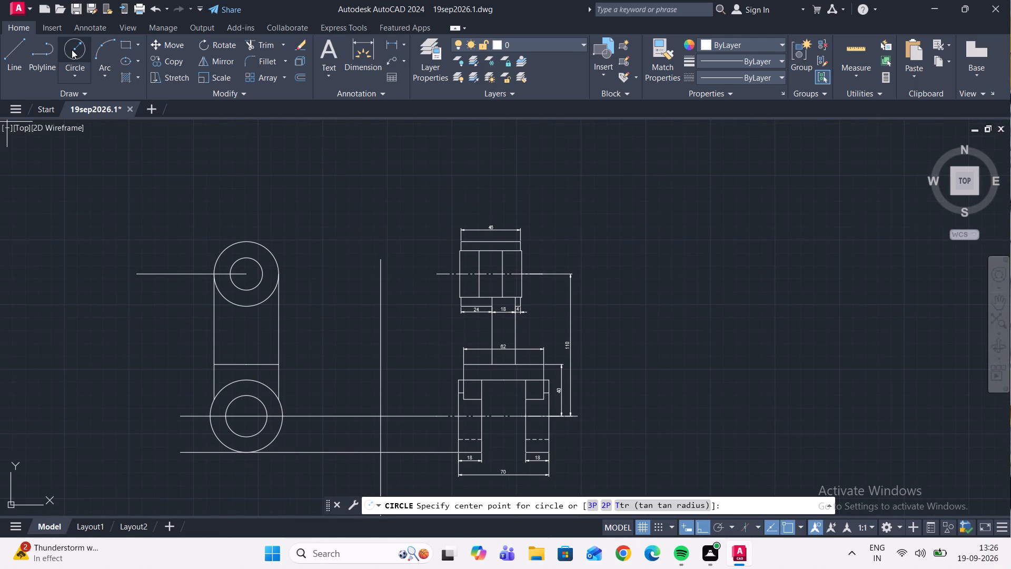
scroll(137, 272, up, 2)
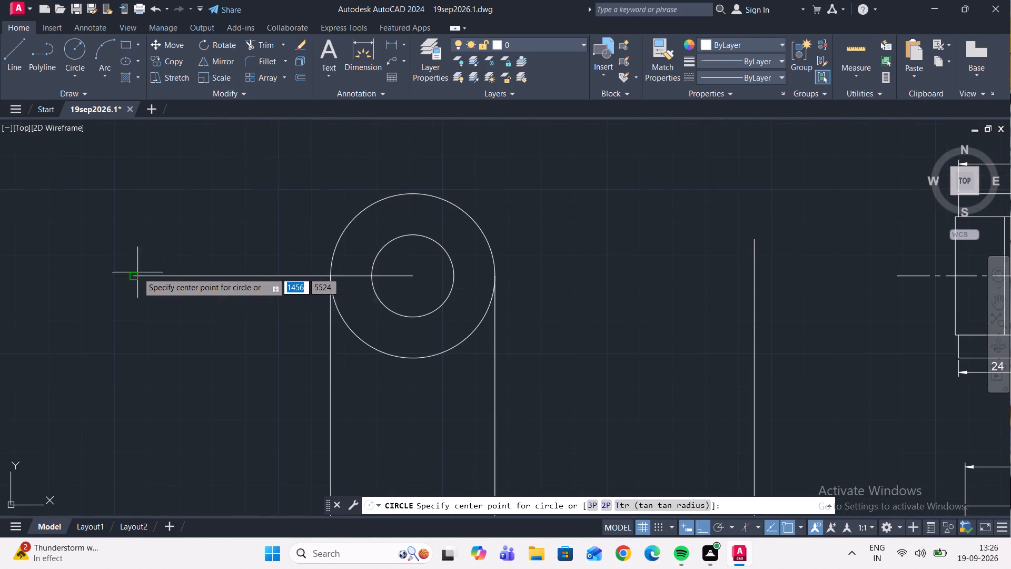
click(133, 278)
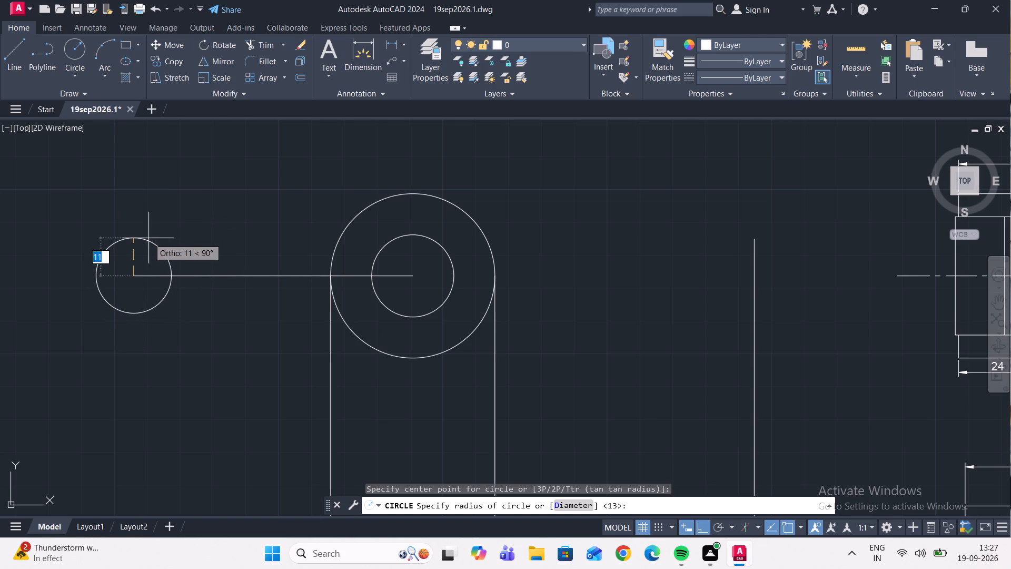
scroll(148, 238, down, 5)
scroll(148, 238, up, 2)
scroll(148, 238, down, 4)
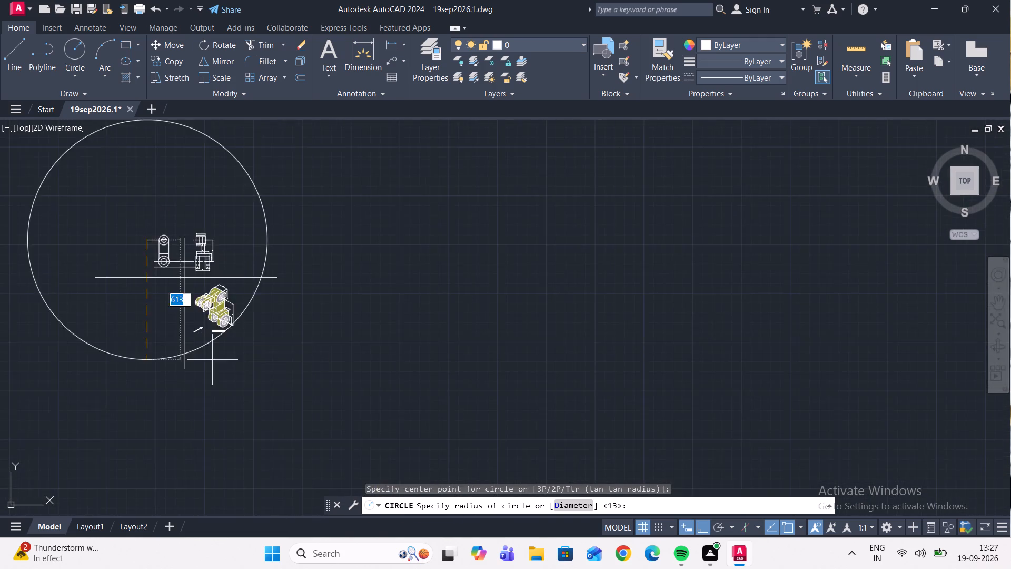
scroll(214, 364, up, 4)
scroll(233, 309, down, 3)
middle_drag(252, 354, 267, 428)
scroll(241, 357, up, 3)
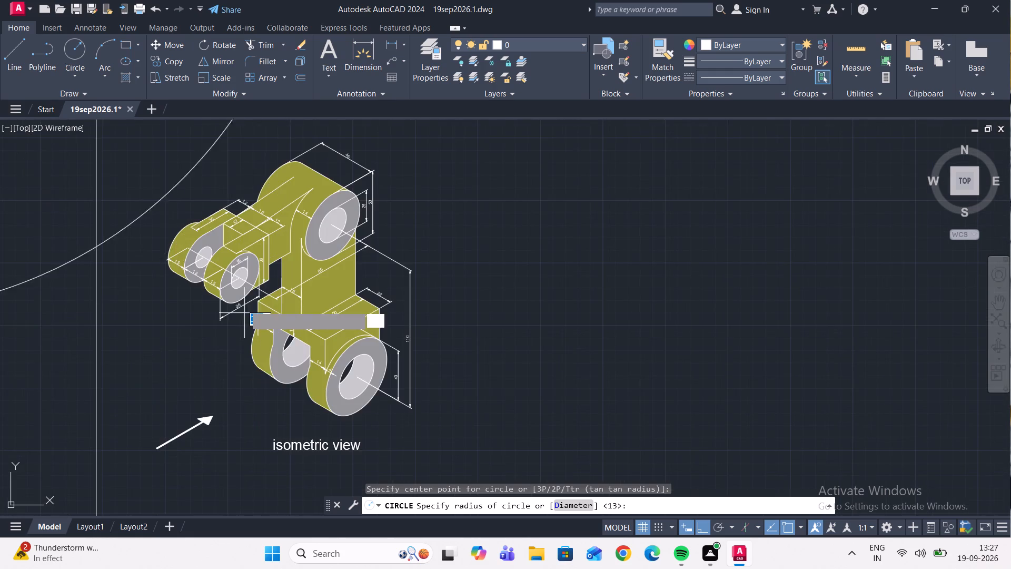
scroll(244, 296, up, 3)
scroll(244, 296, down, 2)
scroll(244, 296, up, 2)
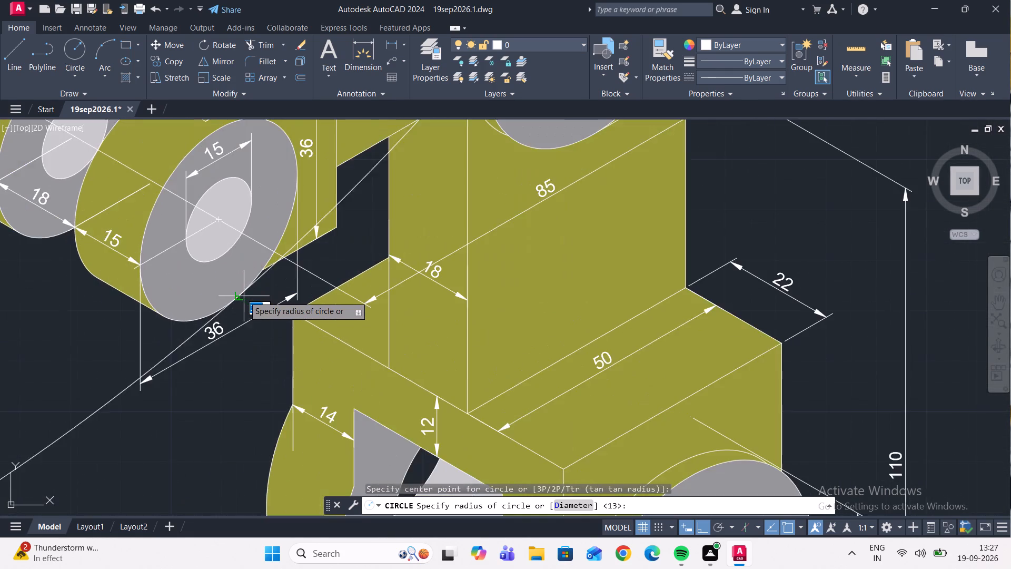
middle_drag(251, 312, 394, 443)
scroll(137, 264, down, 6)
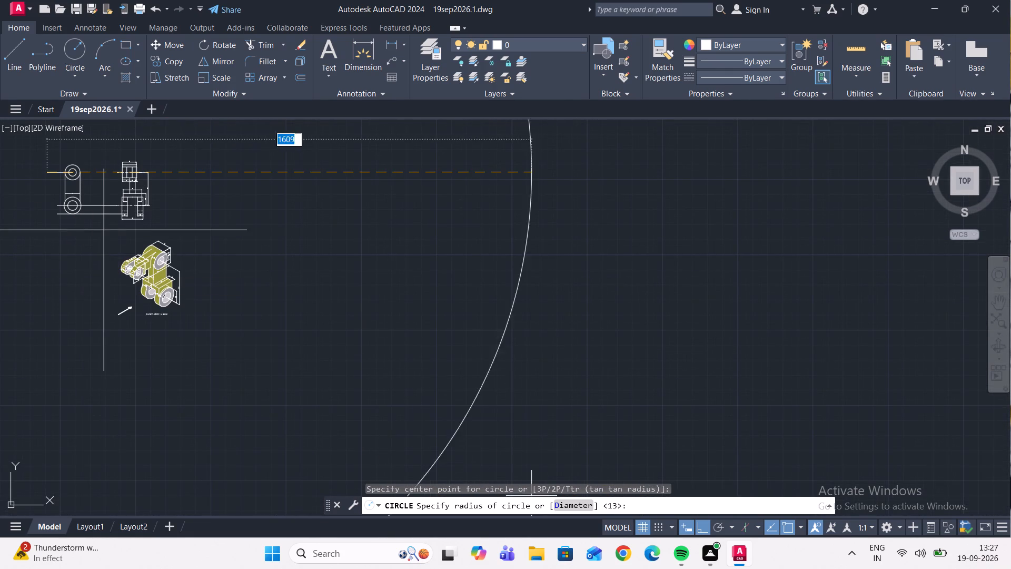
click(571, 503)
scroll(357, 382, down, 3)
scroll(276, 328, up, 2)
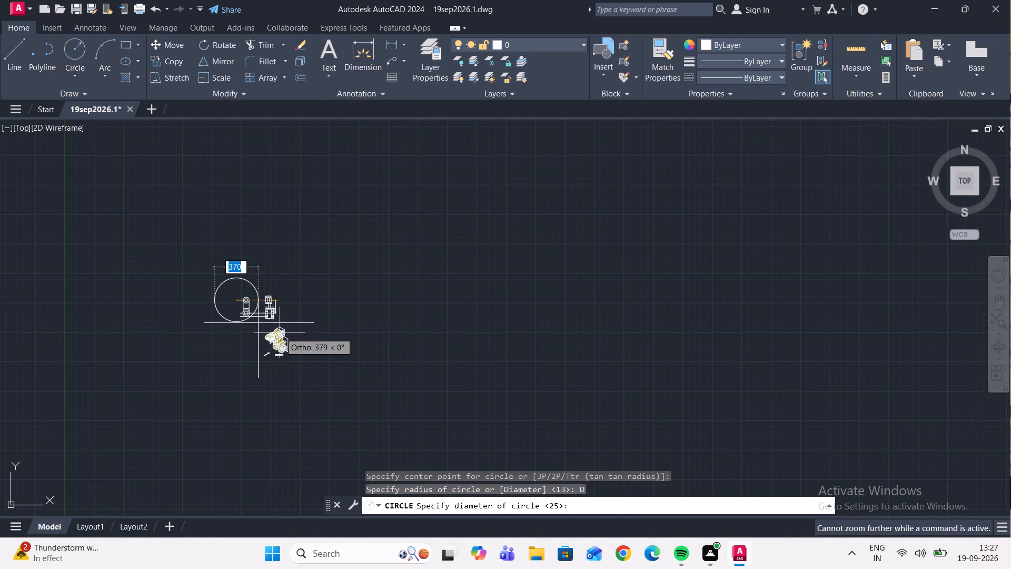
scroll(256, 305, up, 3)
text(36)
key(Return)
Draw a concentric 15 mm diameter hole circle inside the 36 mm boss circle.
scroll(151, 249, down, 2)
middle_drag(132, 225, 229, 270)
scroll(188, 248, up, 1)
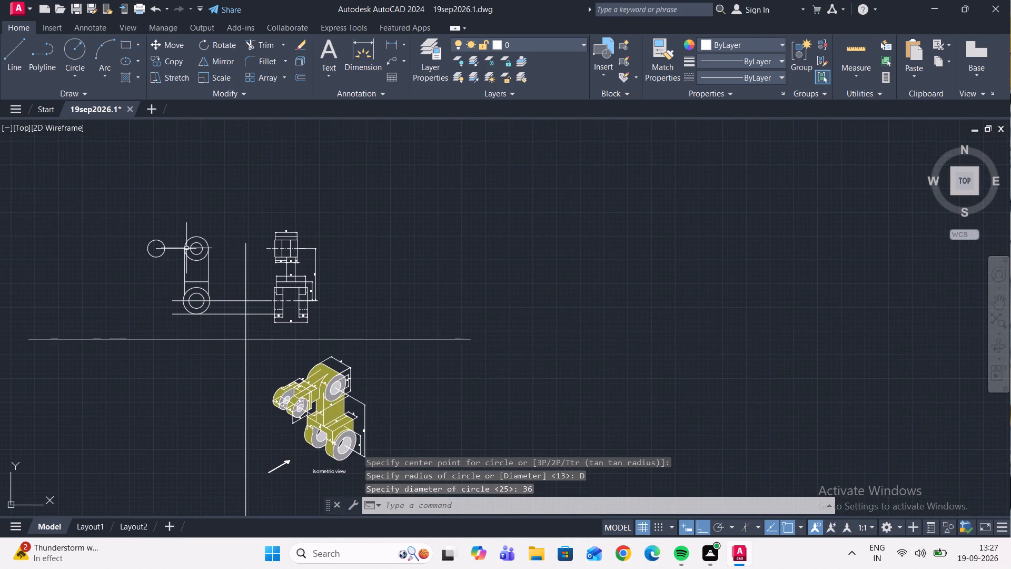
click(84, 50)
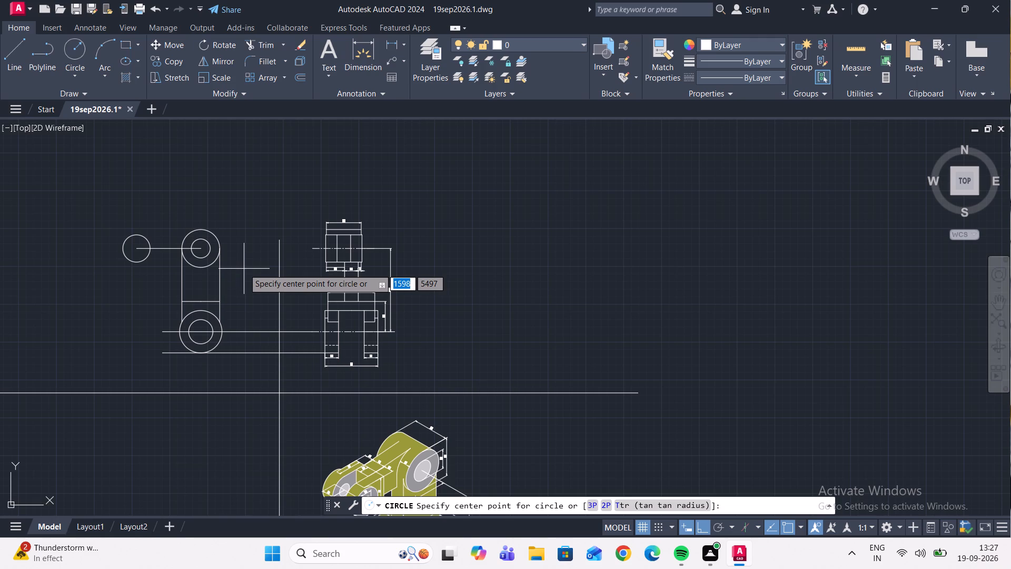
click(75, 48)
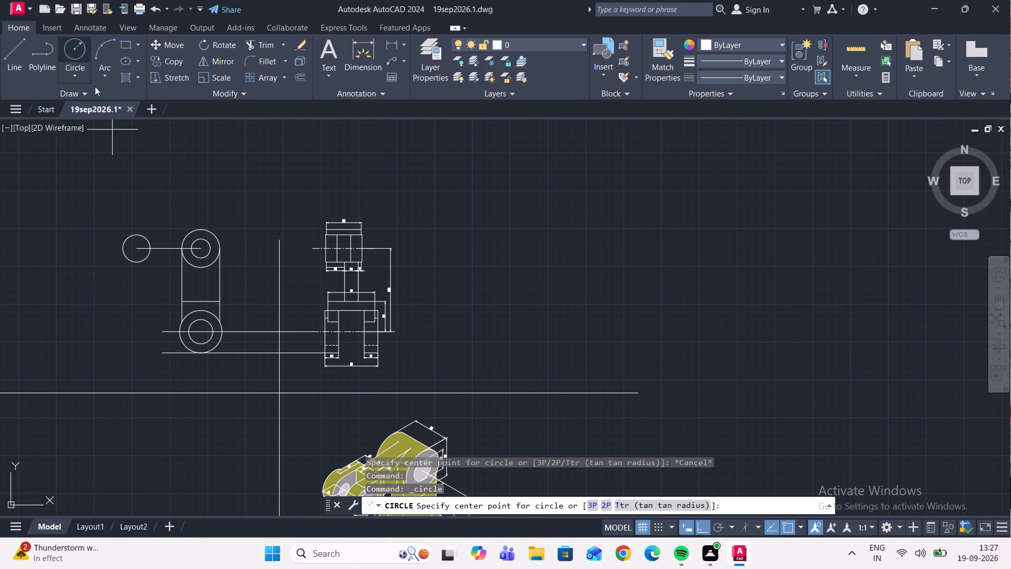
scroll(138, 253, up, 2)
click(132, 240)
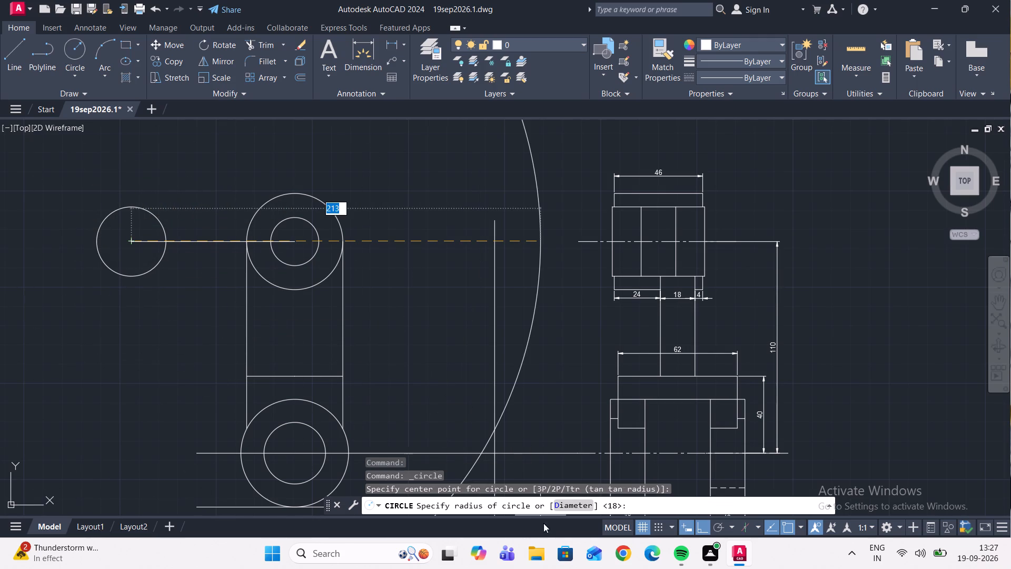
click(578, 503)
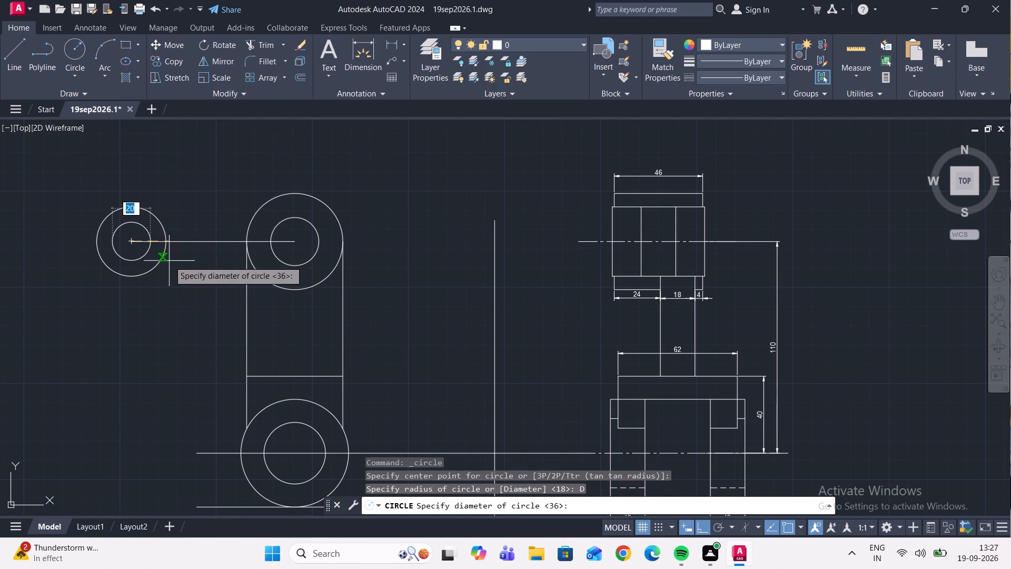
text(15)
key(Return)
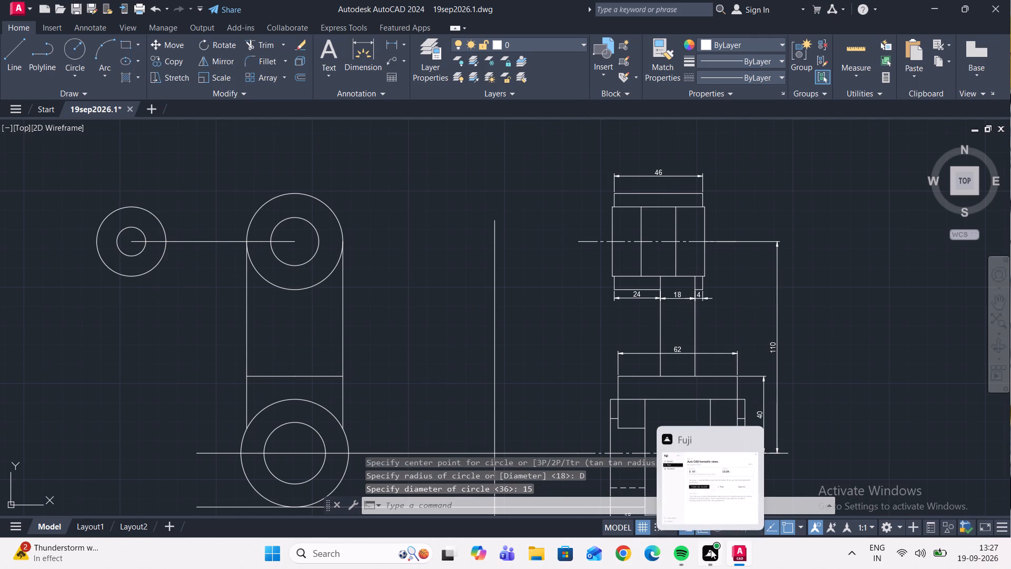
Copy the 85 mm line 18 mm above and 18 mm below itself to form the horizontal arm's edges.
scroll(339, 297, down, 1)
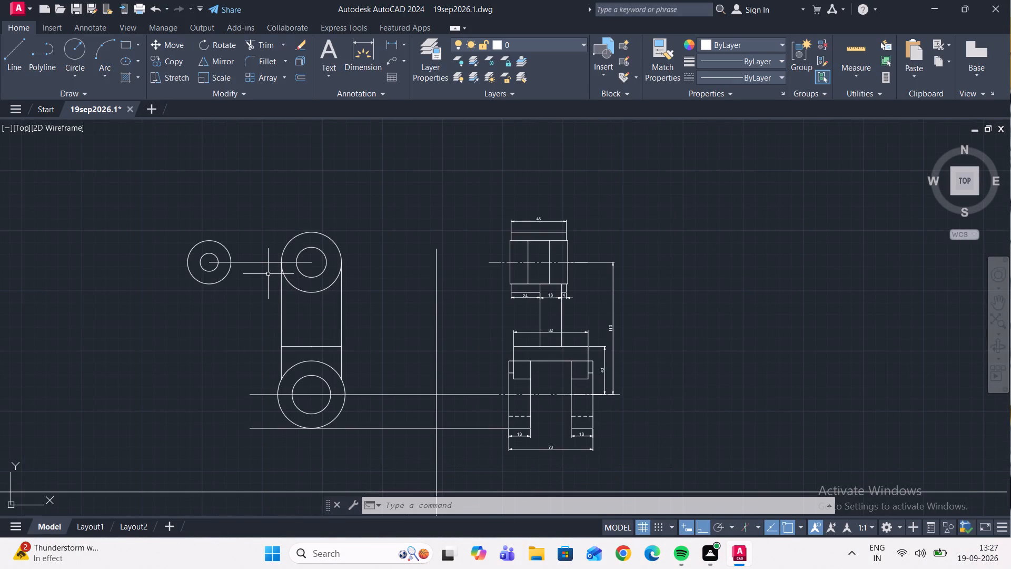
click(265, 271)
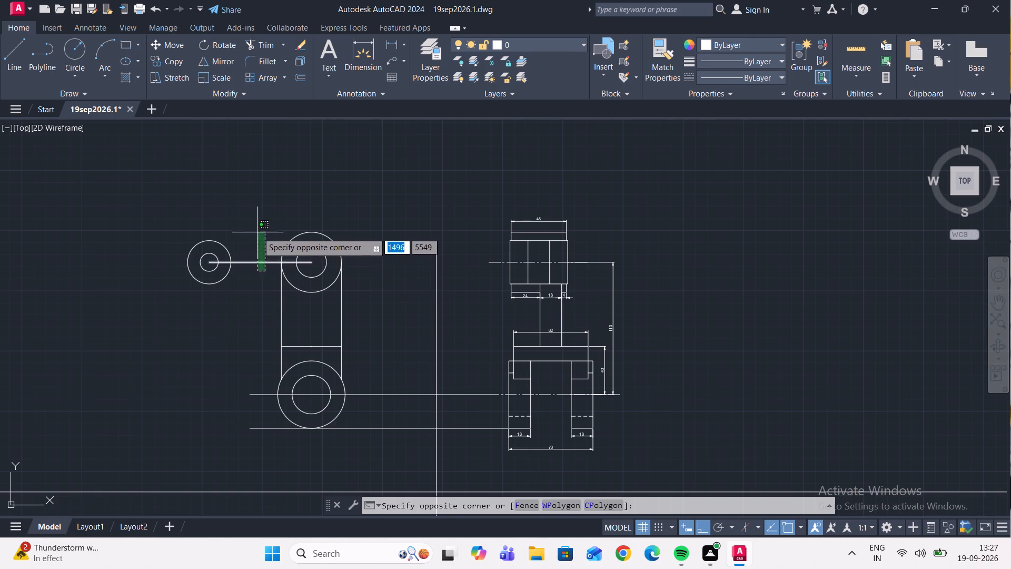
drag(257, 229, 255, 224)
click(155, 61)
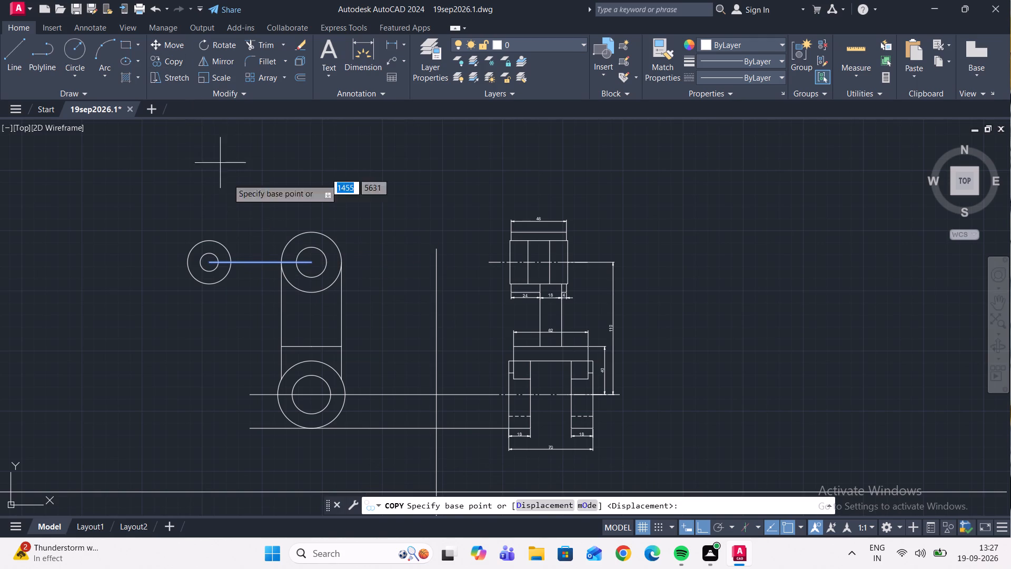
scroll(226, 263, up, 2)
click(181, 263)
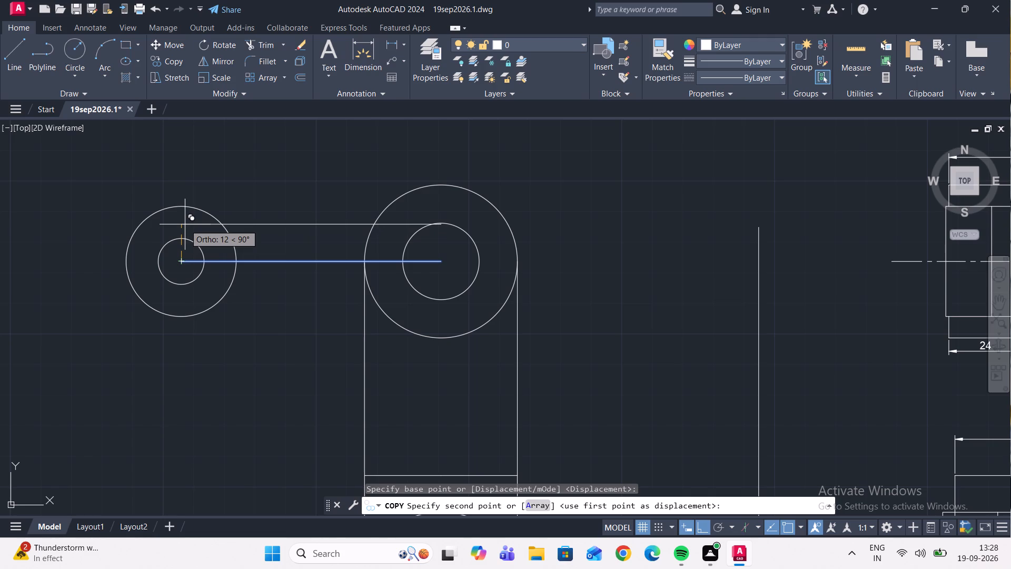
text(18)
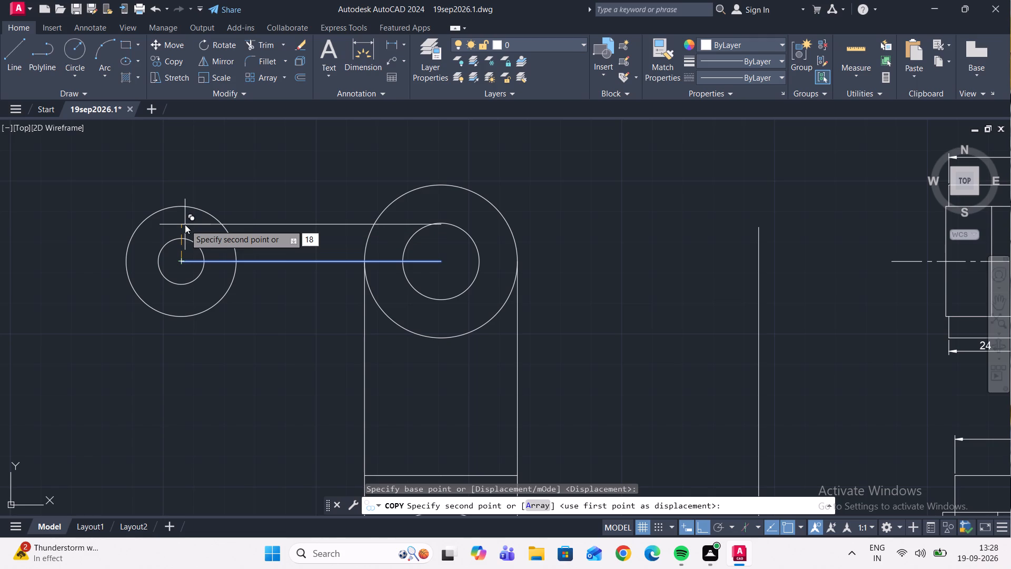
key(Return)
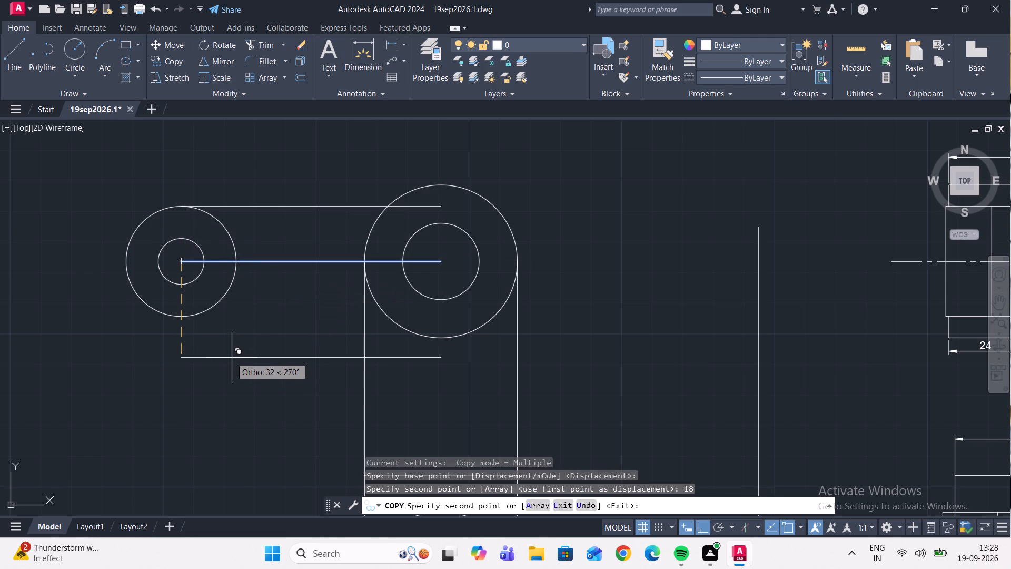
text(18)
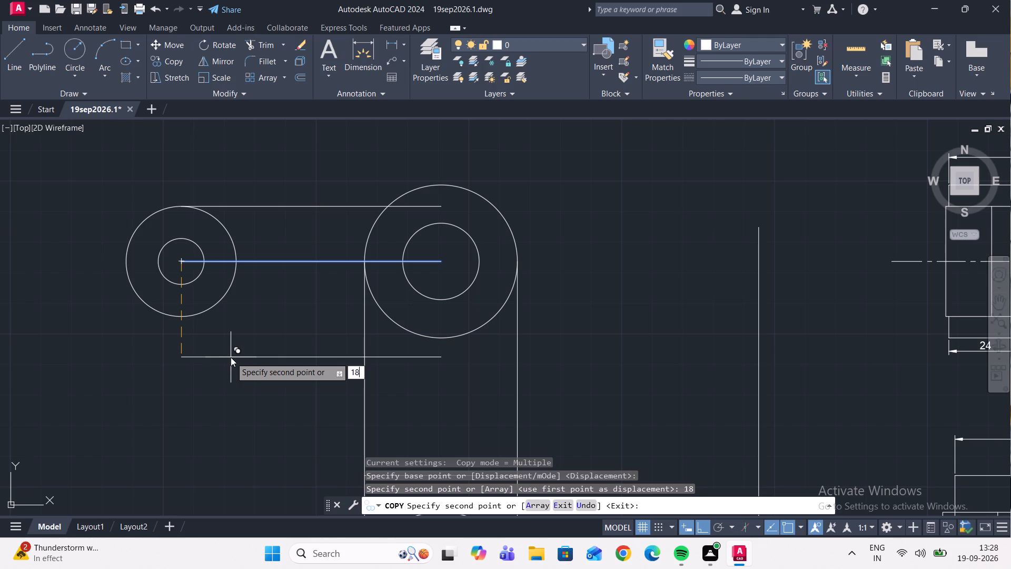
key(Return)
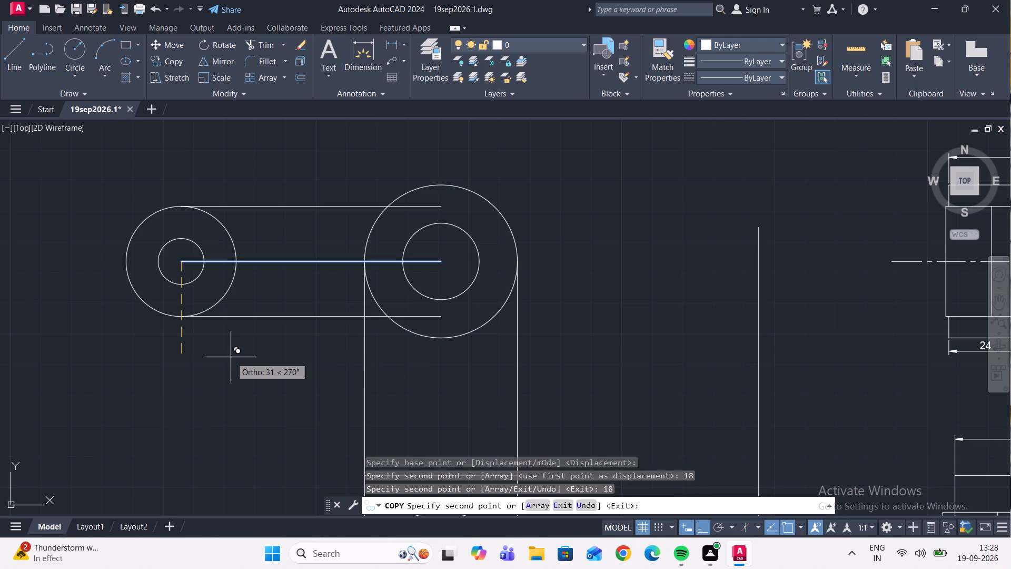
key(Escape)
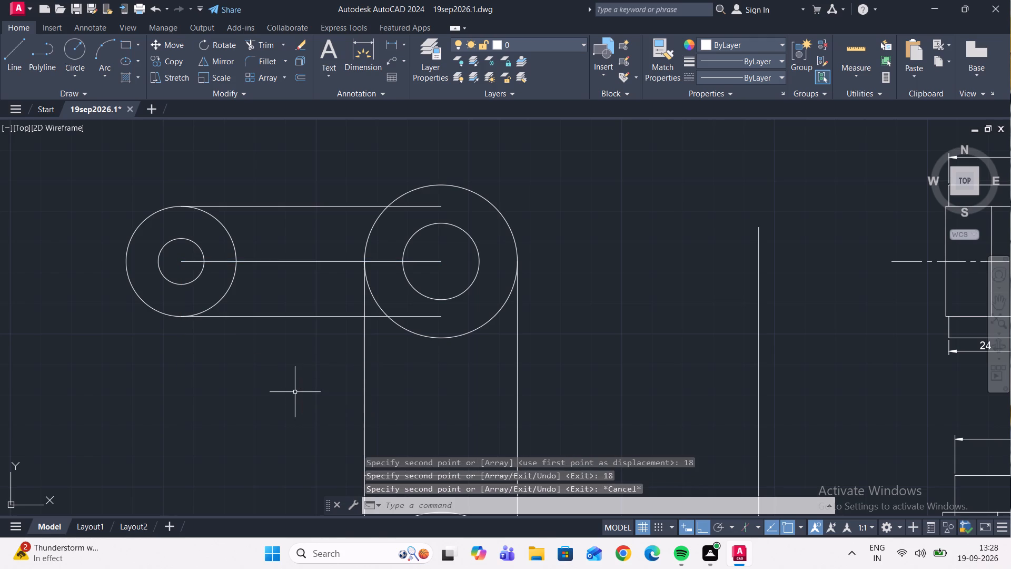
Trim the 85 mm line and both arm edges inside the upper boss, plus the lower edge's stub past the vertical arm.
scroll(210, 240, up, 1)
scroll(169, 173, up, 3)
scroll(187, 241, up, 1)
scroll(132, 205, up, 2)
scroll(170, 239, down, 7)
scroll(429, 302, down, 2)
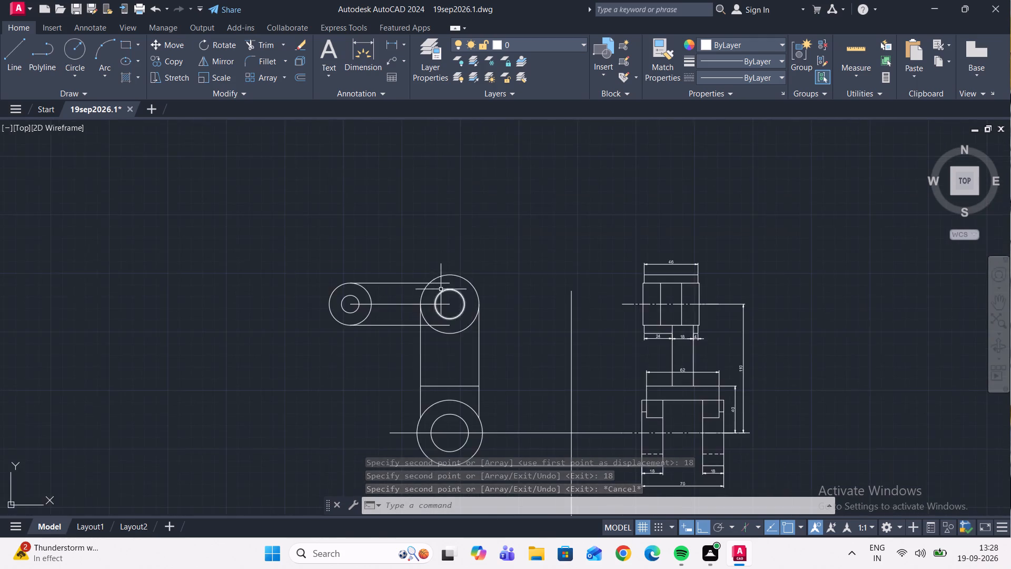
scroll(441, 289, up, 5)
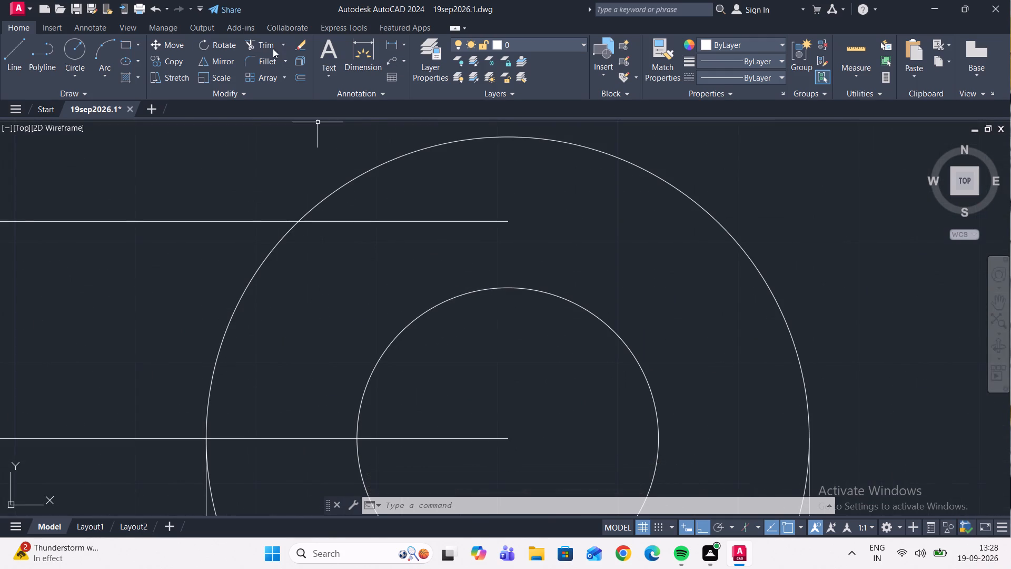
click(266, 47)
click(386, 220)
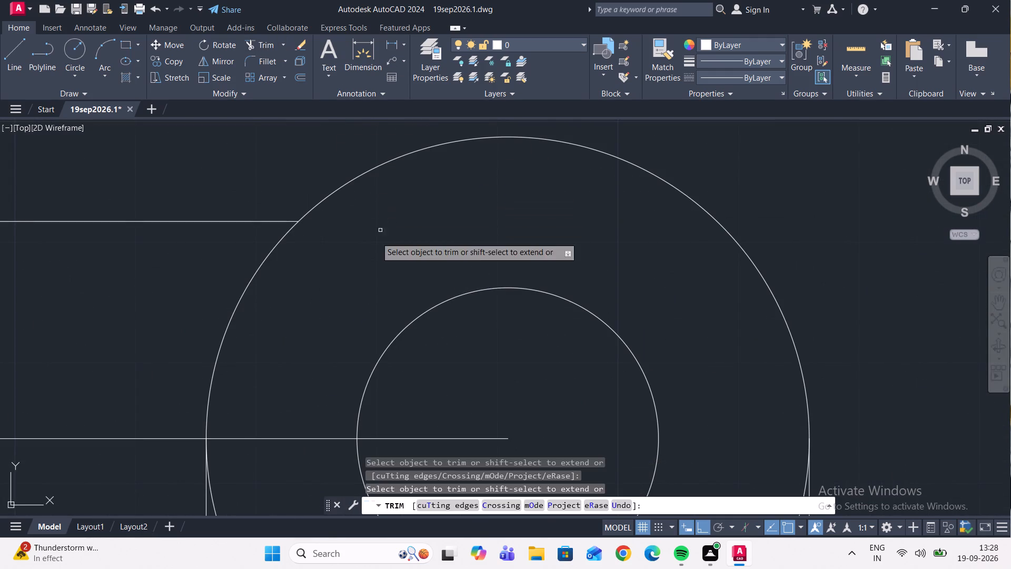
scroll(345, 261, down, 3)
click(336, 303)
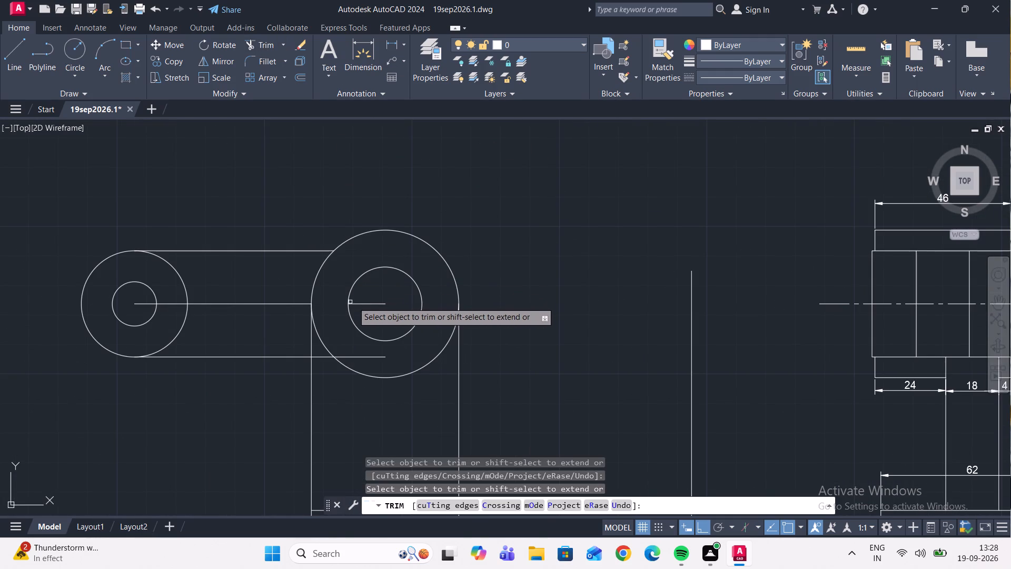
click(374, 302)
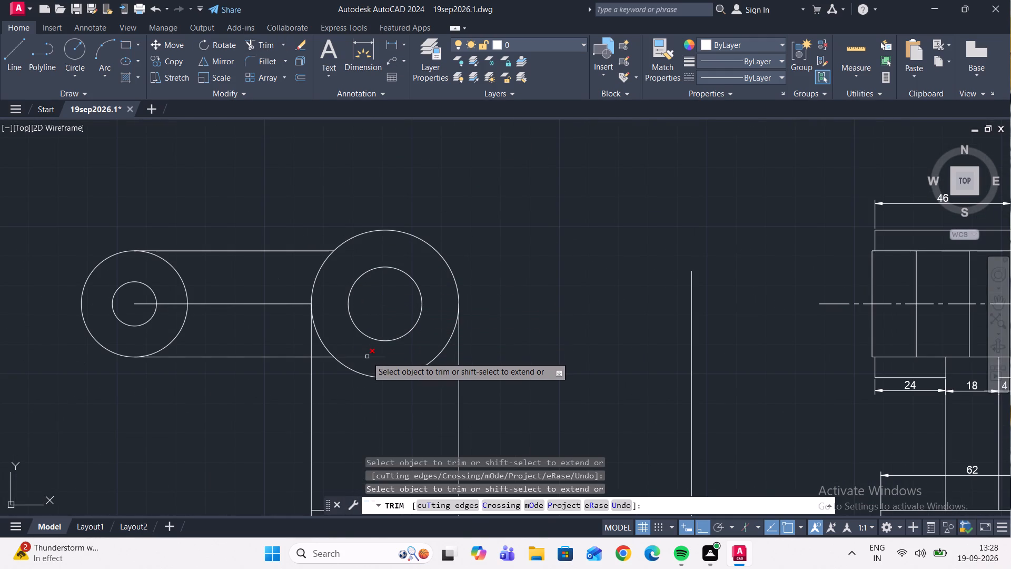
click(367, 357)
click(320, 358)
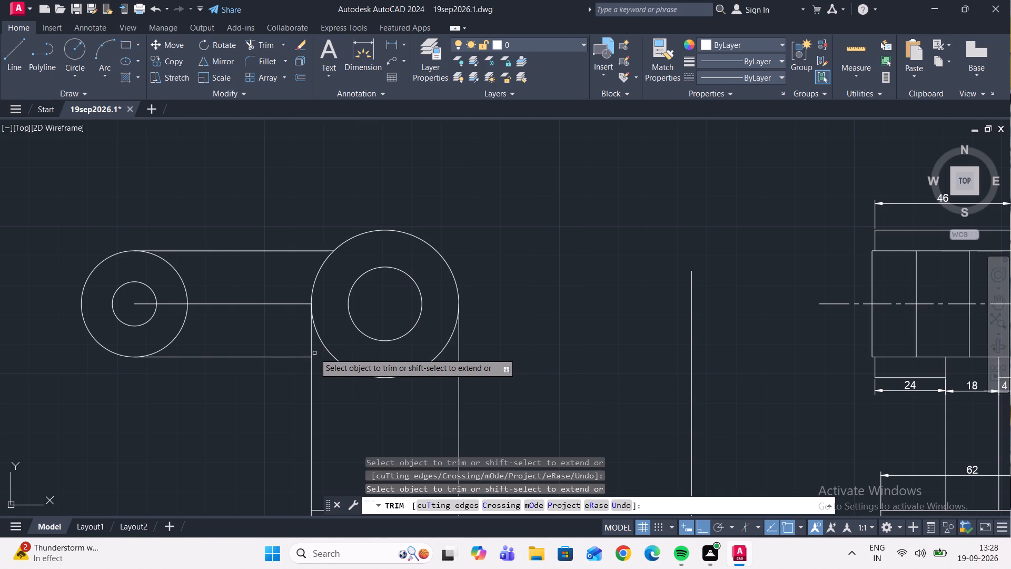
Remove the remaining 85 mm line inside the small boss and between the small and upper bosses.
scroll(313, 352, down, 5)
middle_drag(428, 428, 424, 413)
scroll(397, 420, up, 3)
scroll(346, 391, up, 1)
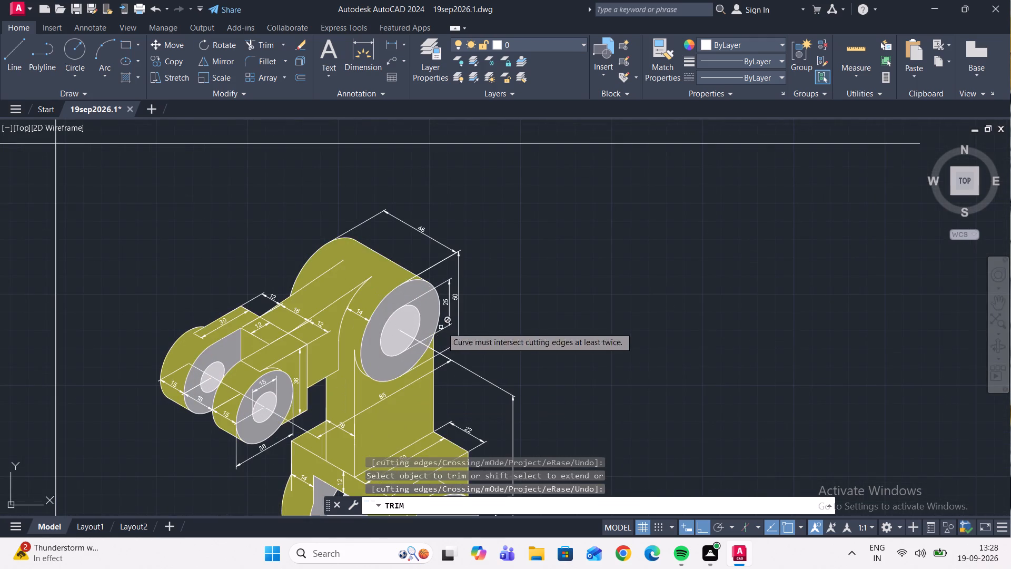
scroll(454, 325, down, 3)
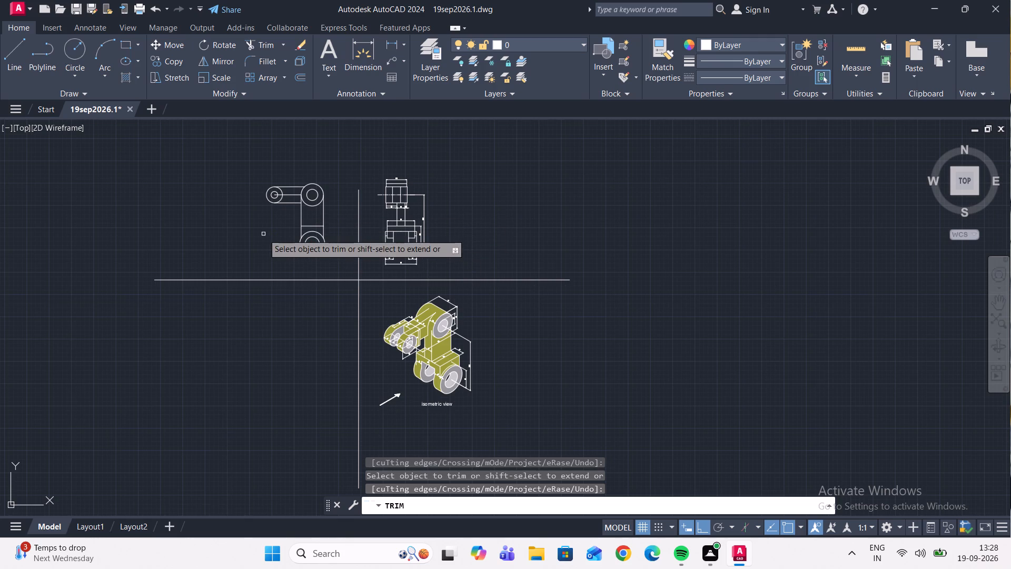
middle_drag(268, 224, 262, 298)
scroll(271, 272, up, 3)
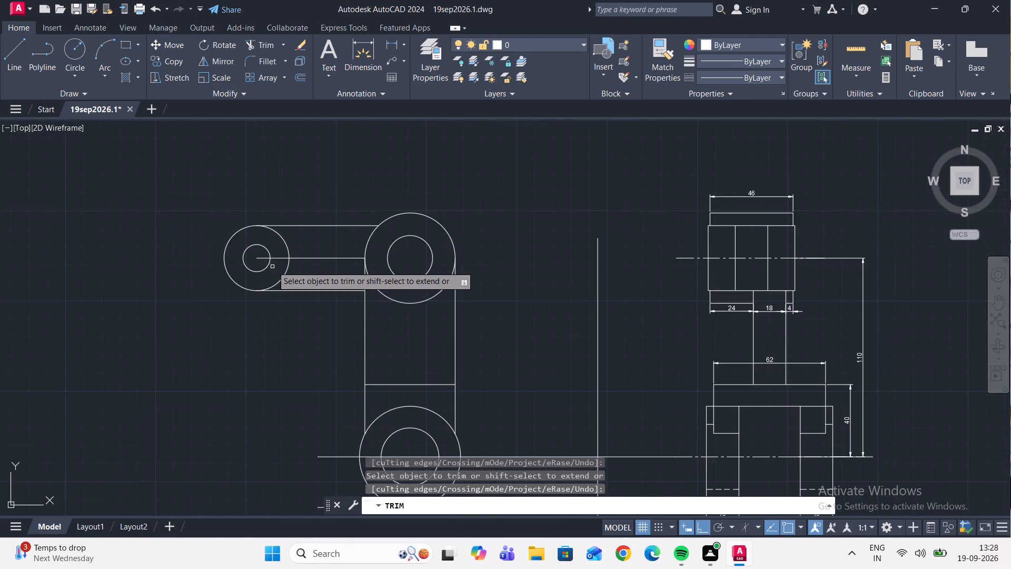
scroll(274, 259, up, 1)
click(274, 259)
click(255, 257)
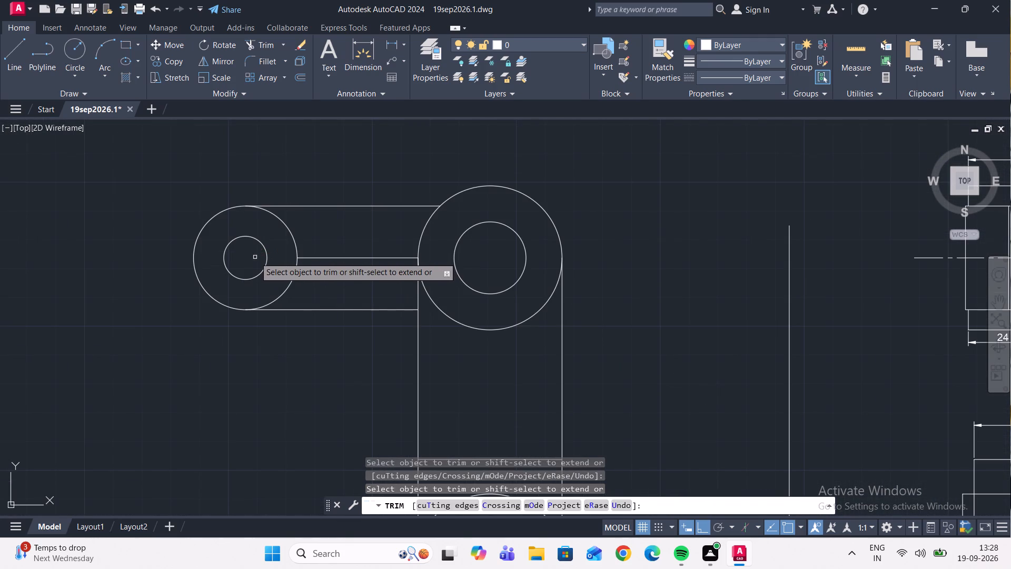
click(313, 257)
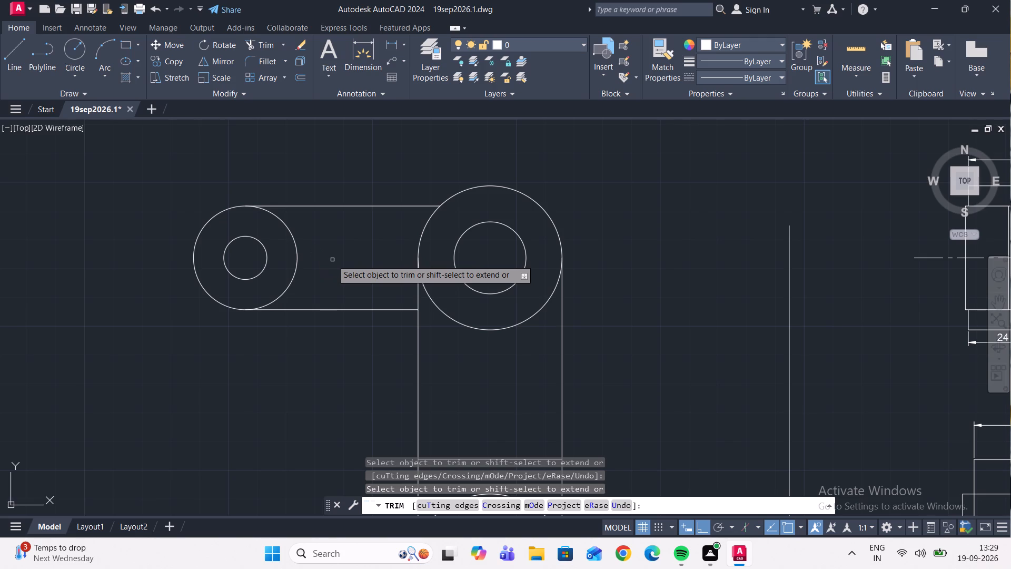
Draw a vertical centre line upward from the lower boss centre, ending just below the 40 mm level line.
scroll(332, 260, down, 2)
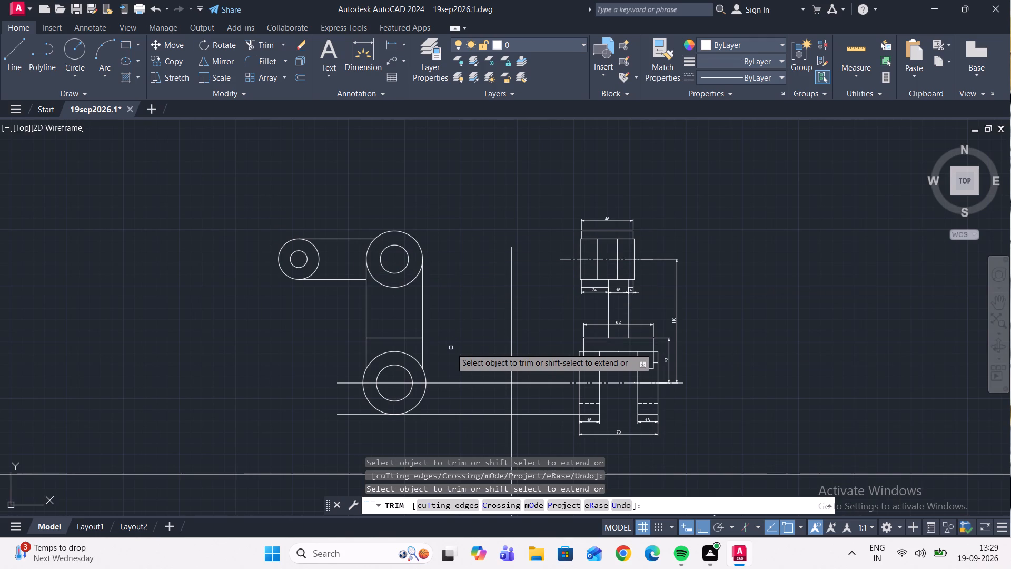
click(17, 51)
scroll(389, 400, up, 2)
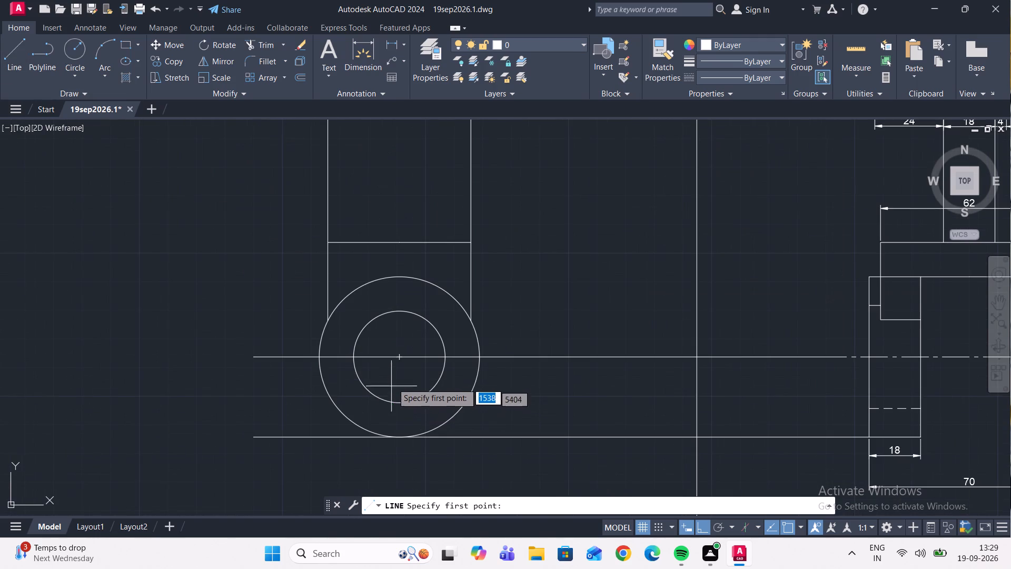
click(400, 356)
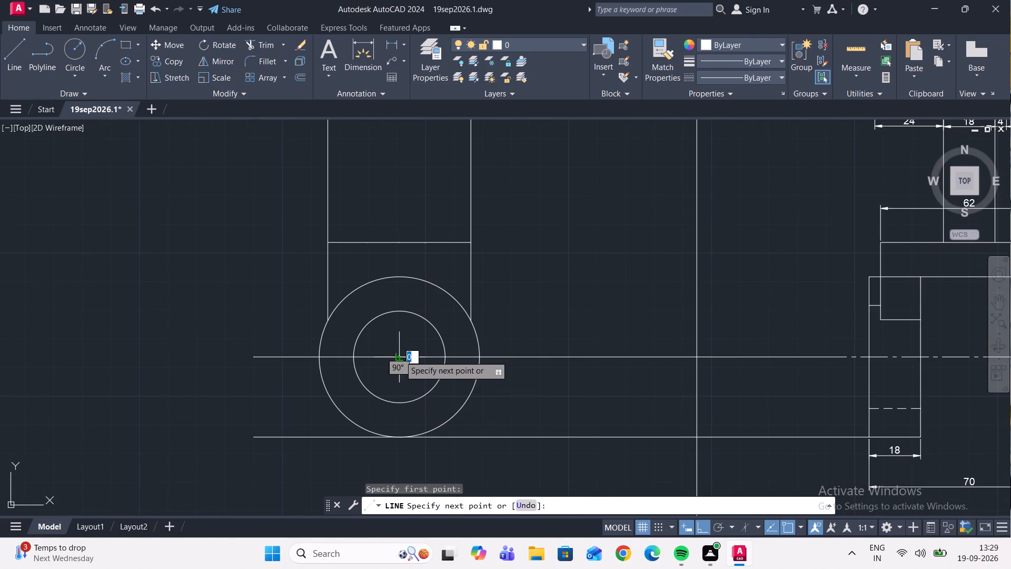
scroll(394, 263, up, 2)
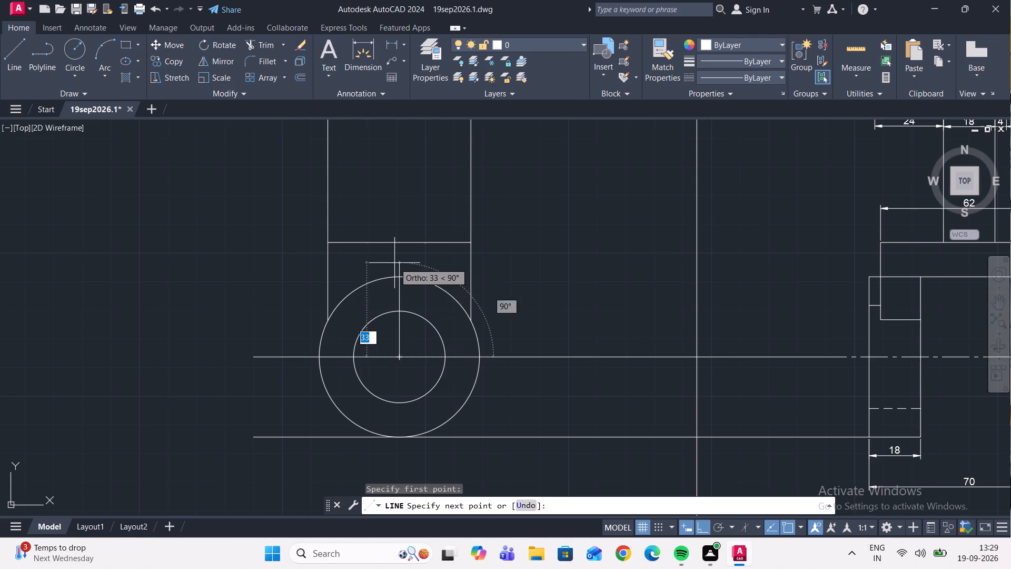
scroll(394, 262, up, 1)
click(412, 205)
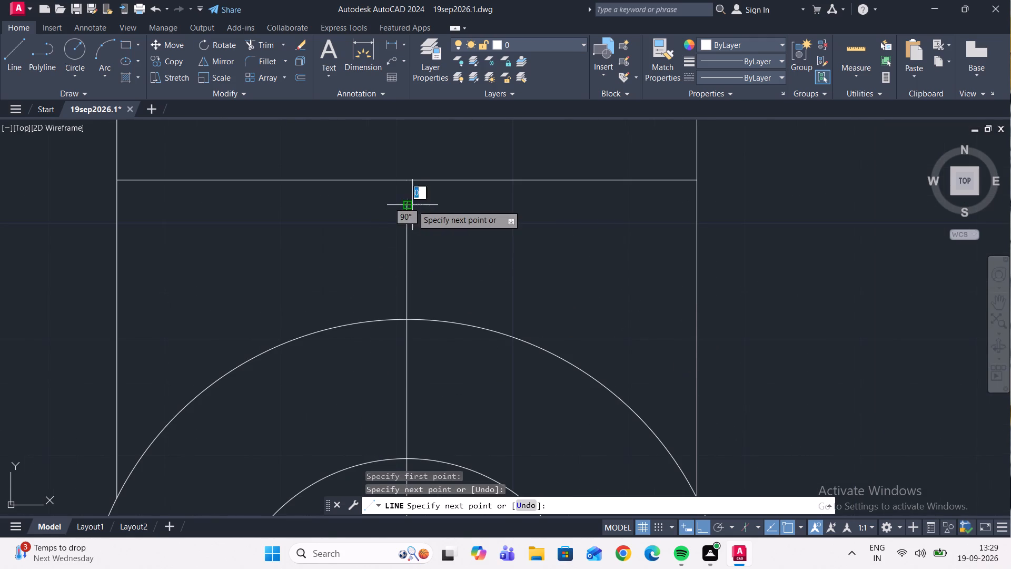
key(Escape)
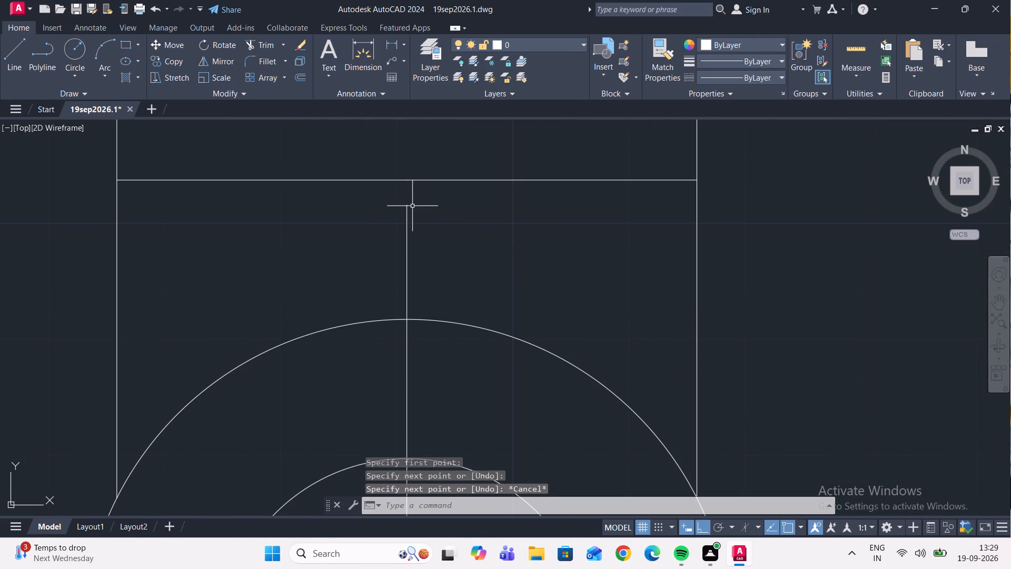
Draw a vertical centre line about 37 mm downward from the lower boss centre, past the boss's bottom edge.
scroll(398, 187, down, 3)
click(24, 48)
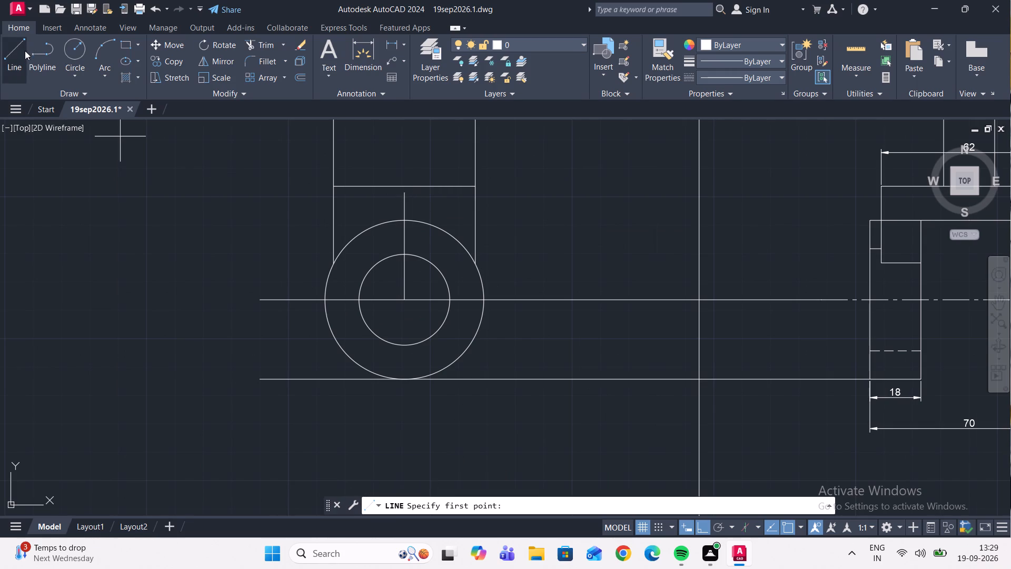
scroll(290, 243, down, 2)
scroll(326, 281, up, 2)
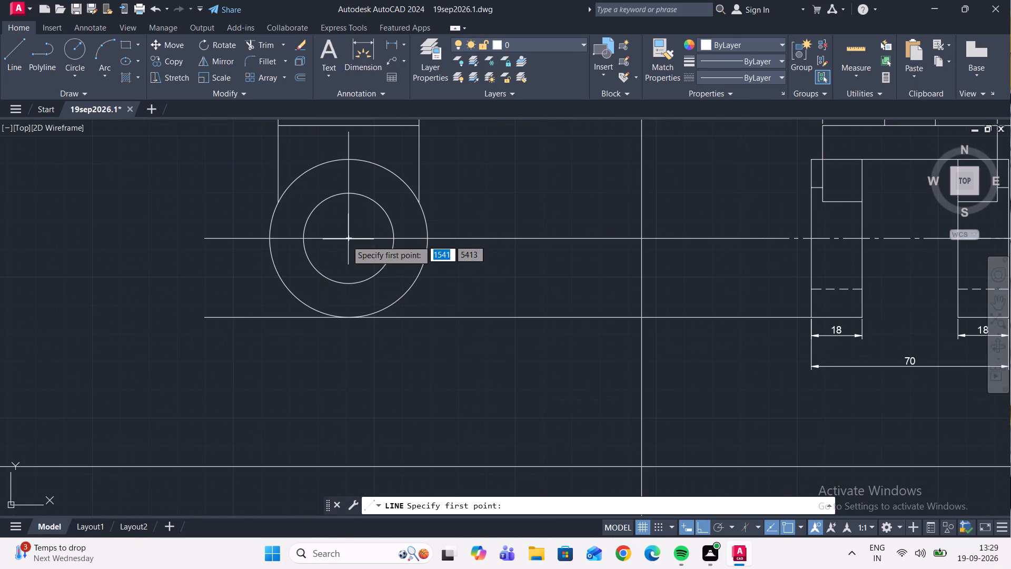
click(346, 241)
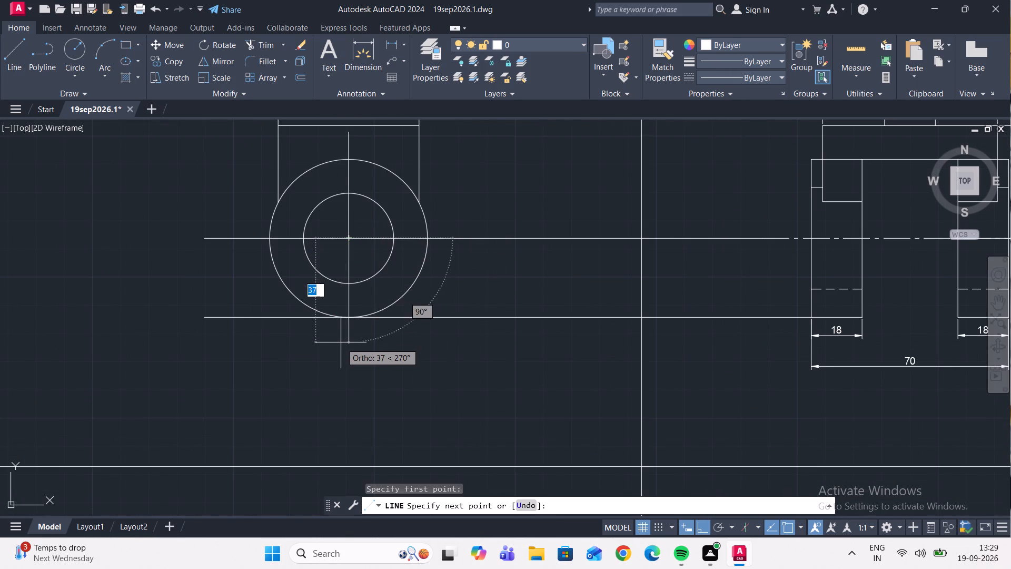
scroll(341, 343, up, 1)
click(341, 343)
key(Escape)
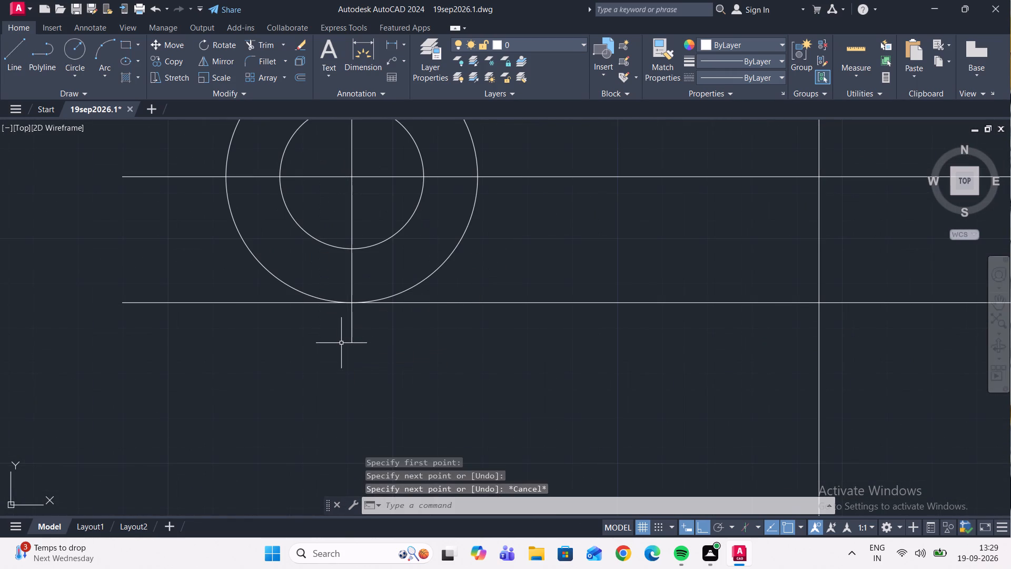
Draw a short vertical cutting line across the lower boss's horizontal projection line, between the boss and the view divider.
click(15, 42)
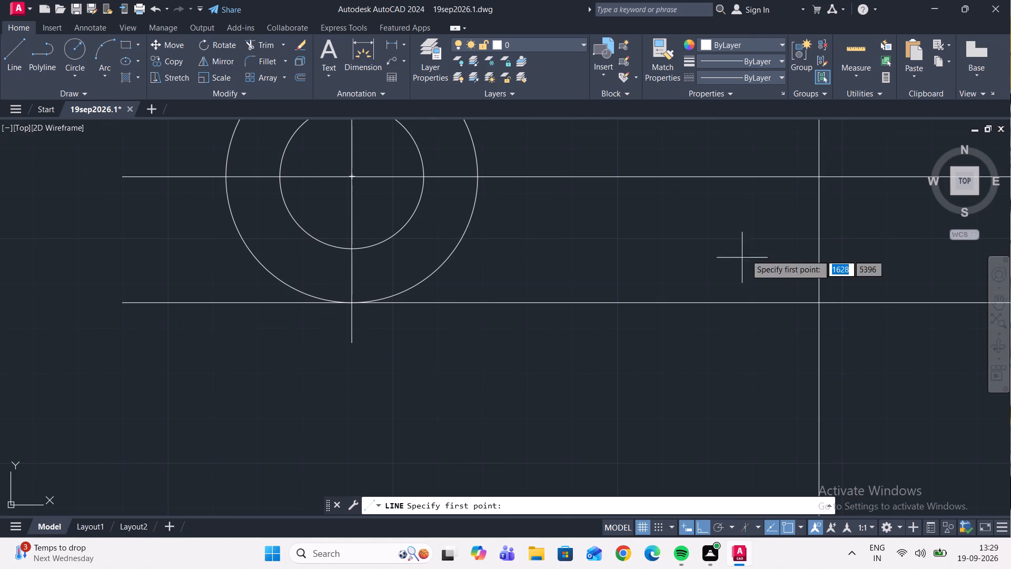
click(660, 139)
click(679, 223)
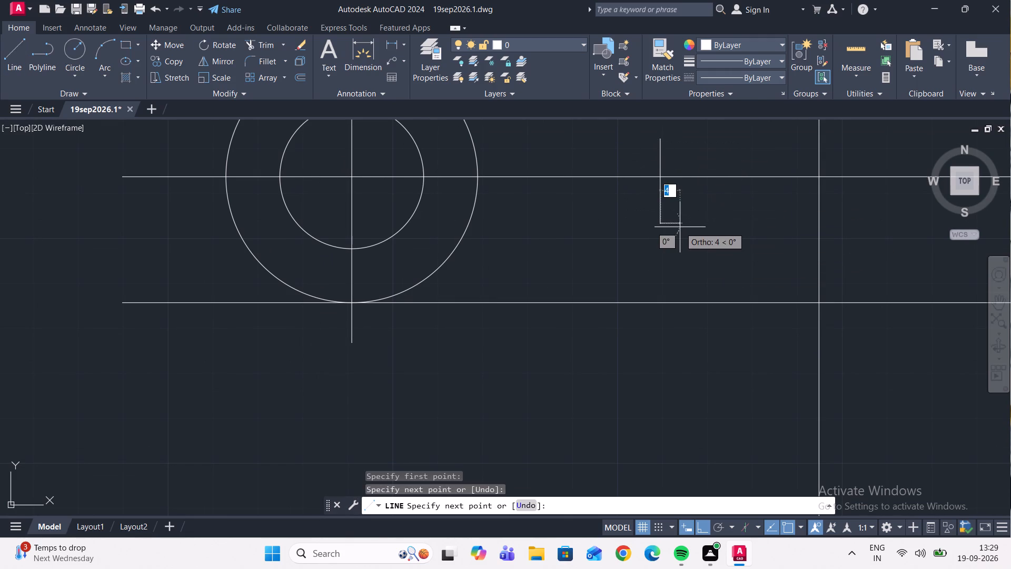
key(Escape)
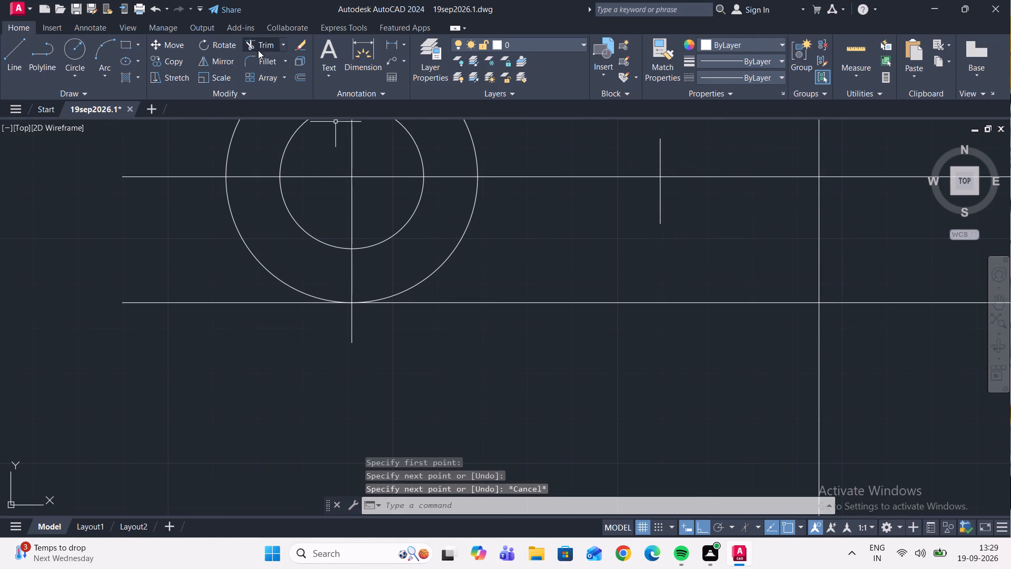
Trim the lower boss's horizontal projection line between the short cutting line and the front view's centre line, on both sides of the divider.
click(258, 49)
click(685, 177)
scroll(691, 197, down, 3)
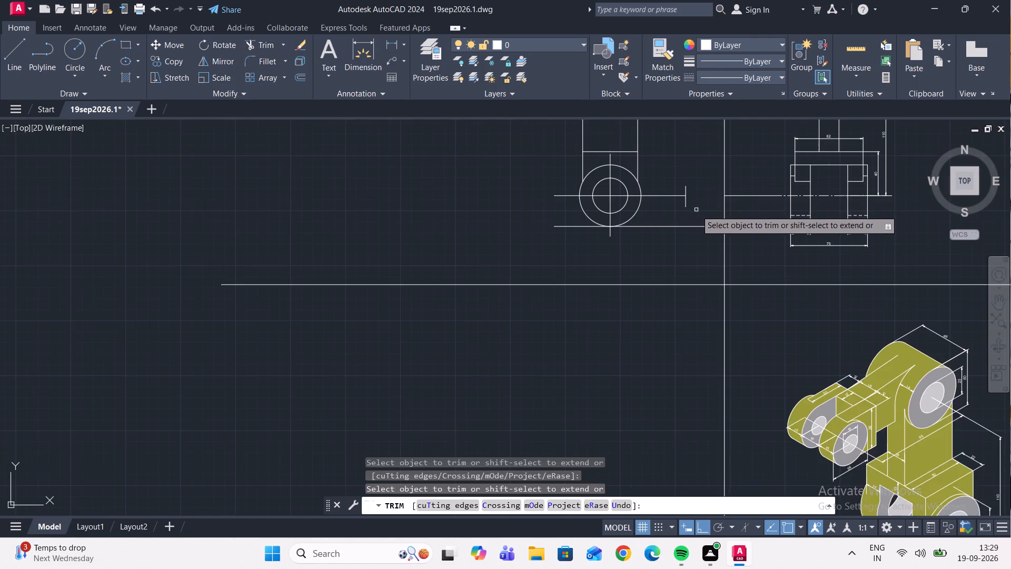
middle_drag(701, 214, 522, 289)
click(560, 272)
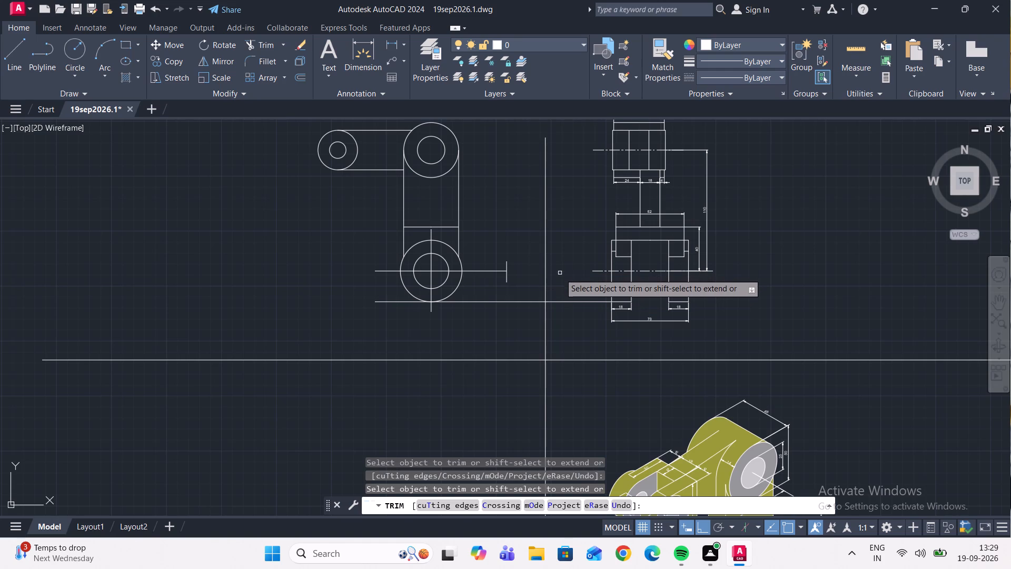
Trim away the remaining pieces of the short vertical cutting line at the end of the lower boss's horizontal centre line.
click(506, 279)
click(507, 267)
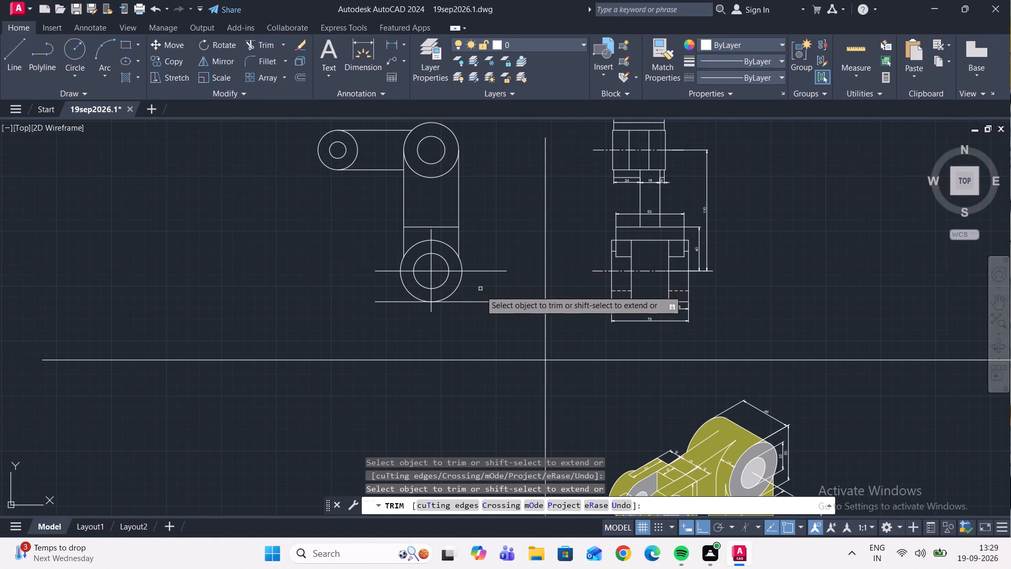
key(Escape)
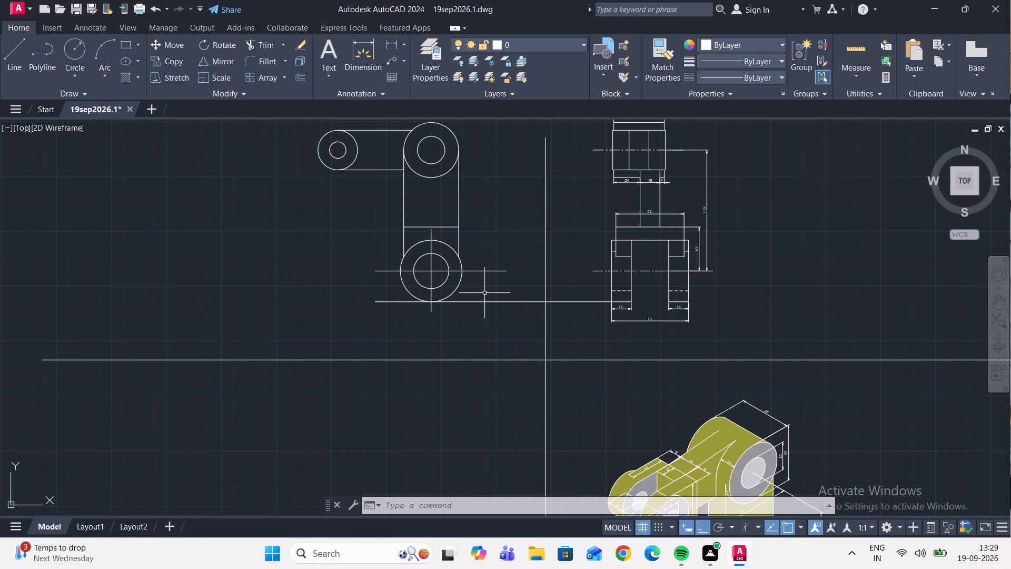
Match the lower boss's horizontal and vertical centre lines to the properties of the front view's lower dash-dot centre line.
scroll(484, 281, up, 1)
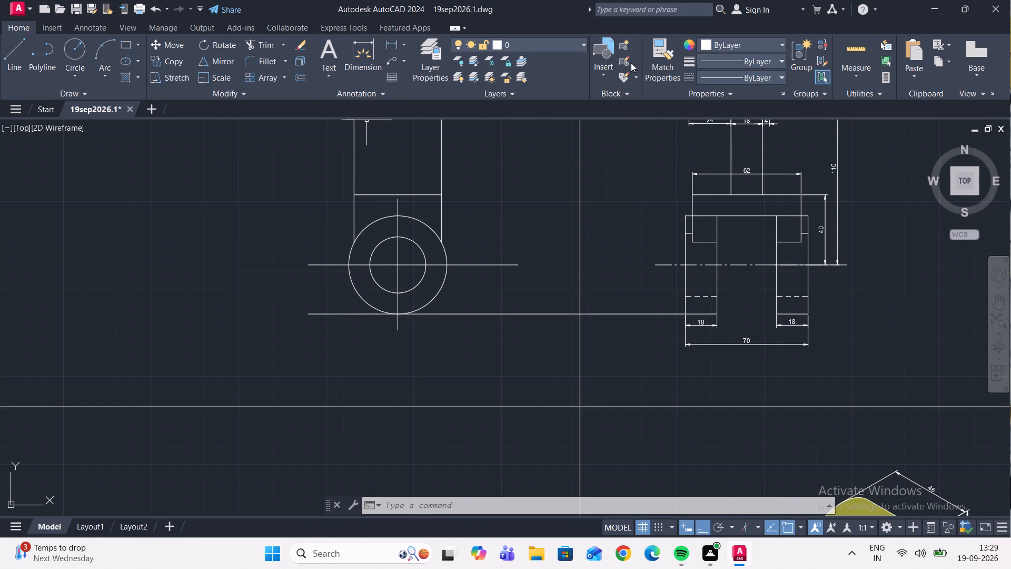
click(657, 57)
click(734, 264)
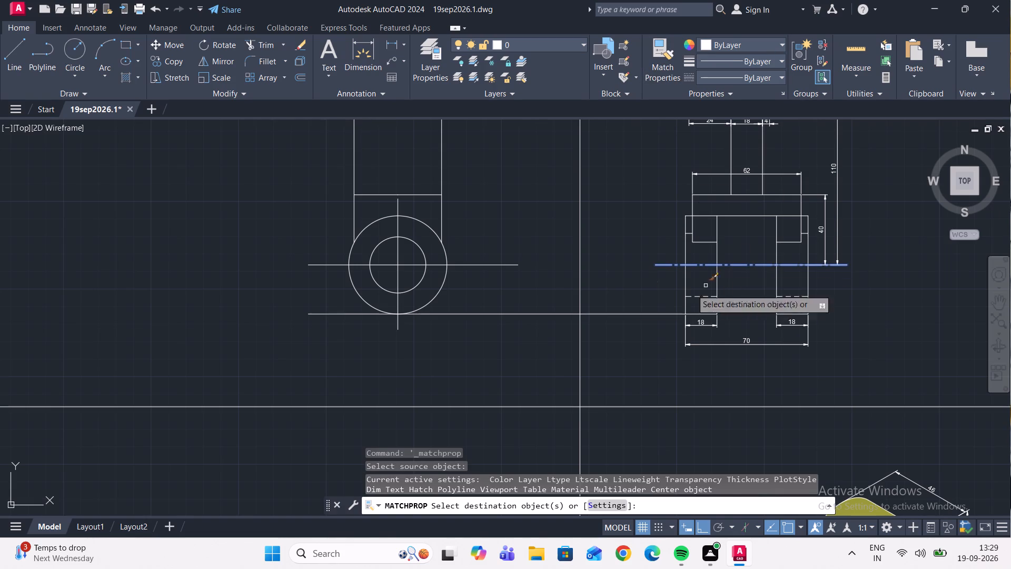
click(498, 266)
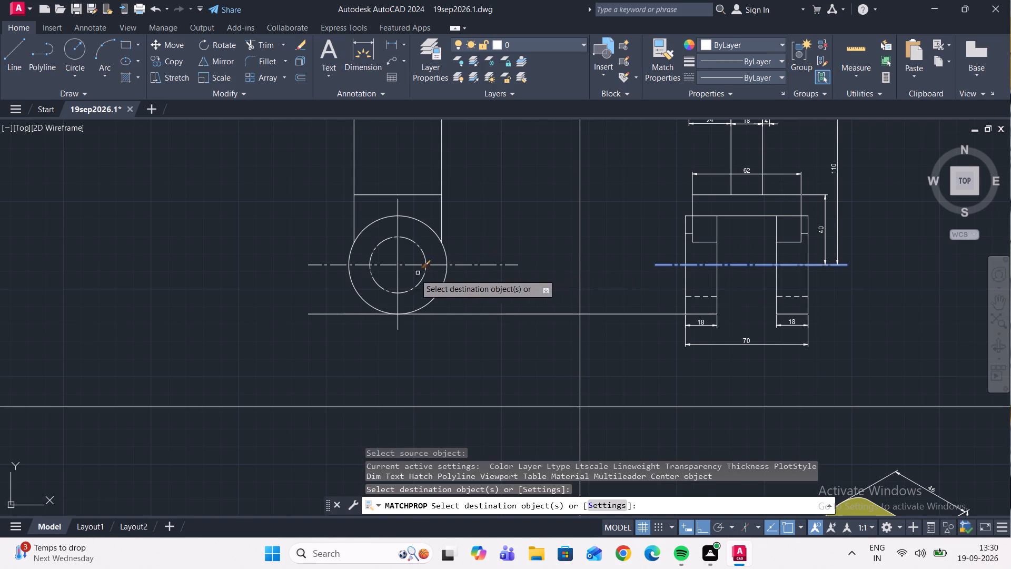
click(397, 276)
click(399, 254)
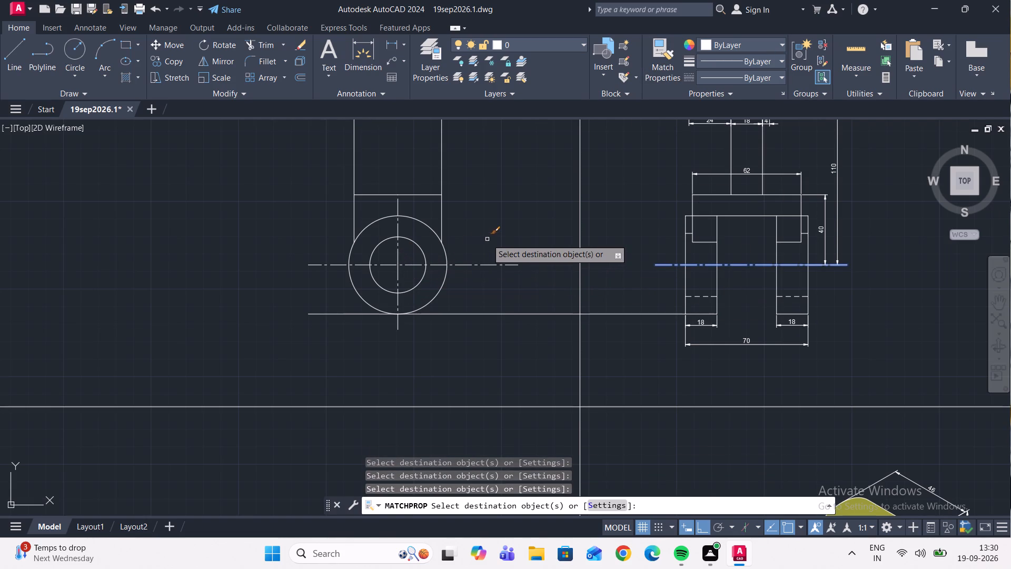
key(Escape)
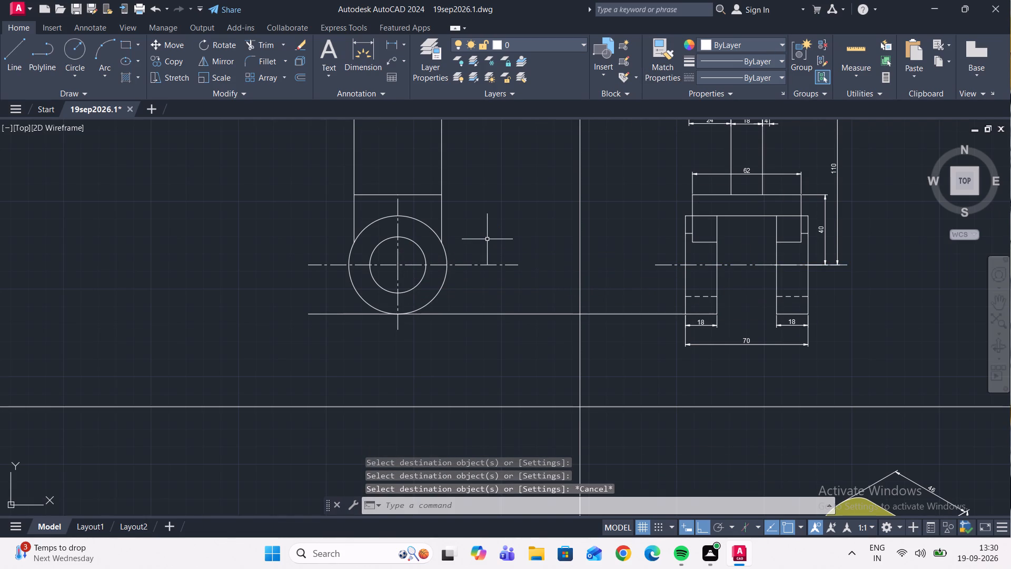
Draw a horizontal centre line about 36 mm from the upper boss centre toward the view divider.
scroll(487, 239, down, 2)
middle_drag(496, 229, 497, 268)
scroll(431, 209, up, 2)
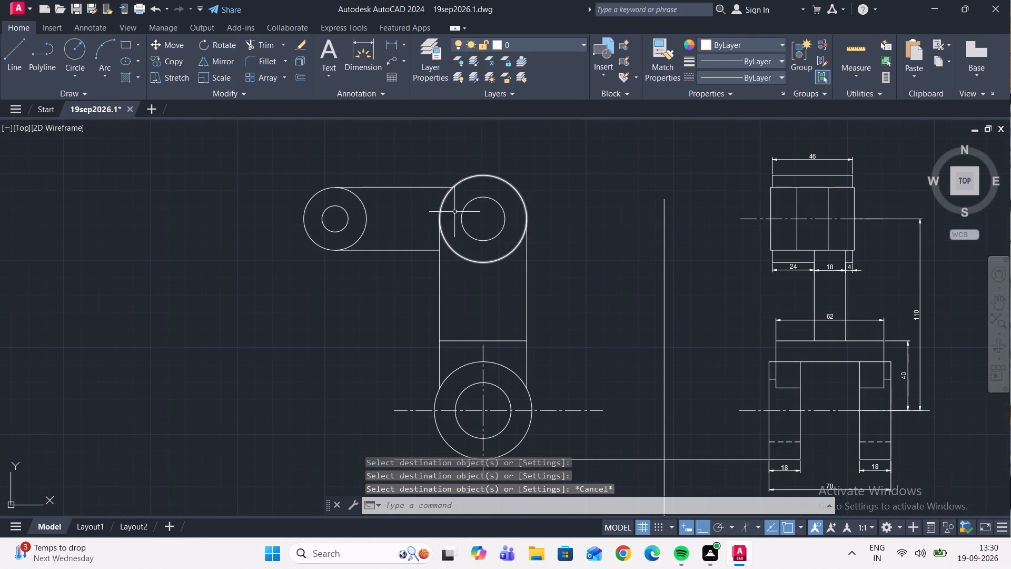
click(10, 58)
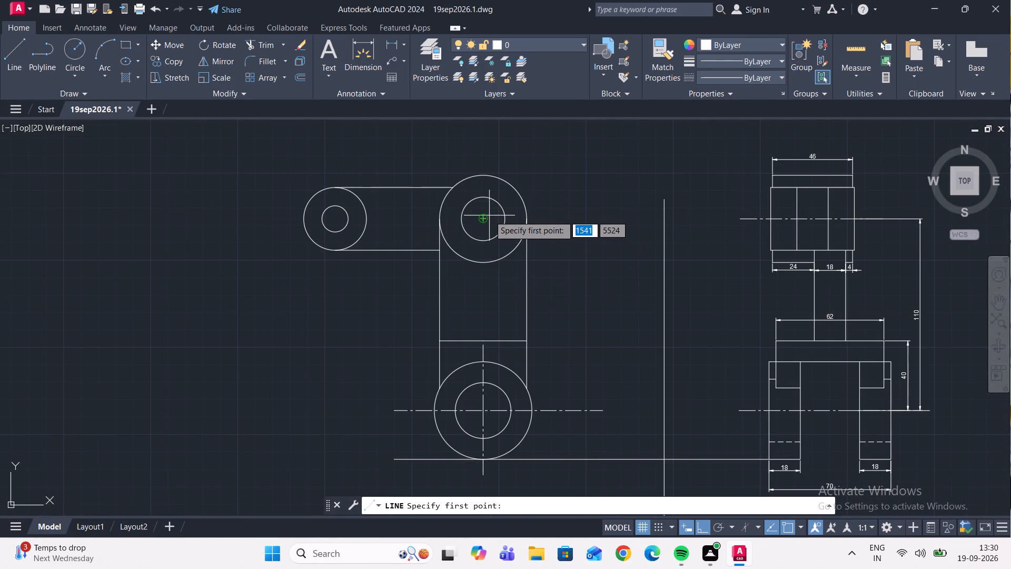
click(482, 217)
scroll(544, 212, up, 1)
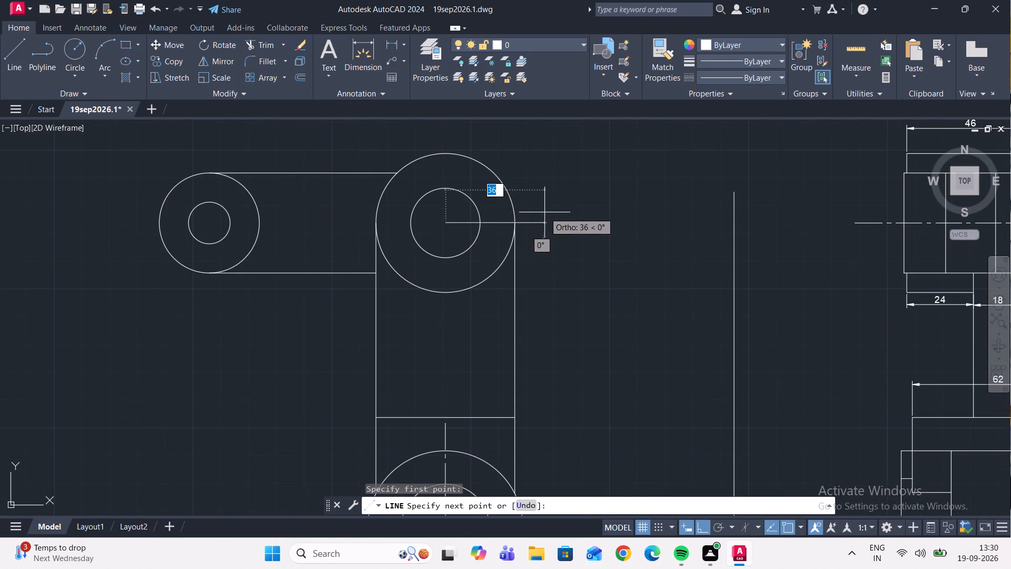
click(545, 213)
key(space)
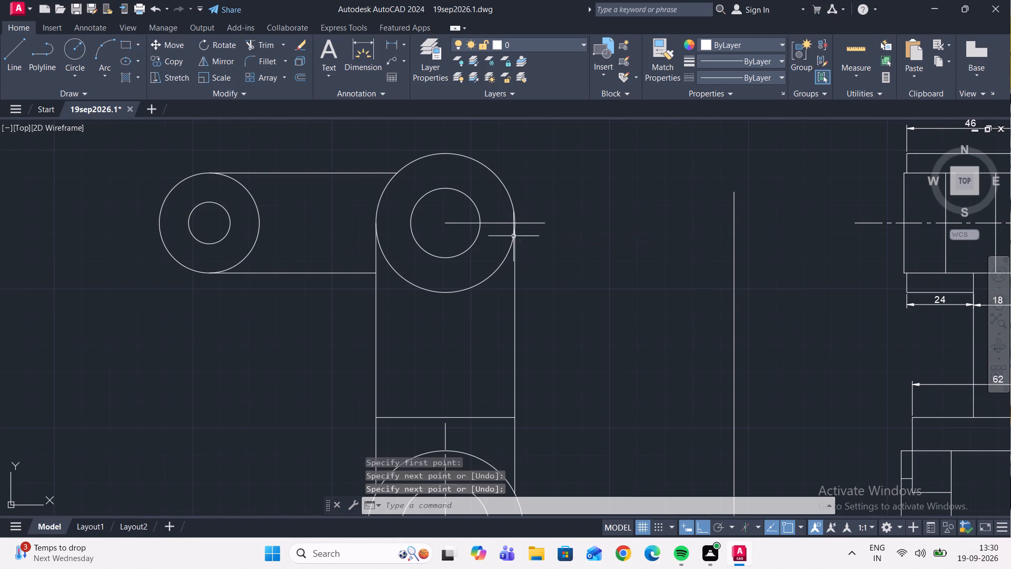
Draw vertical centre lines from the upper boss centre, one downward past the boss's bottom edge and one about 37 mm upward.
key(space)
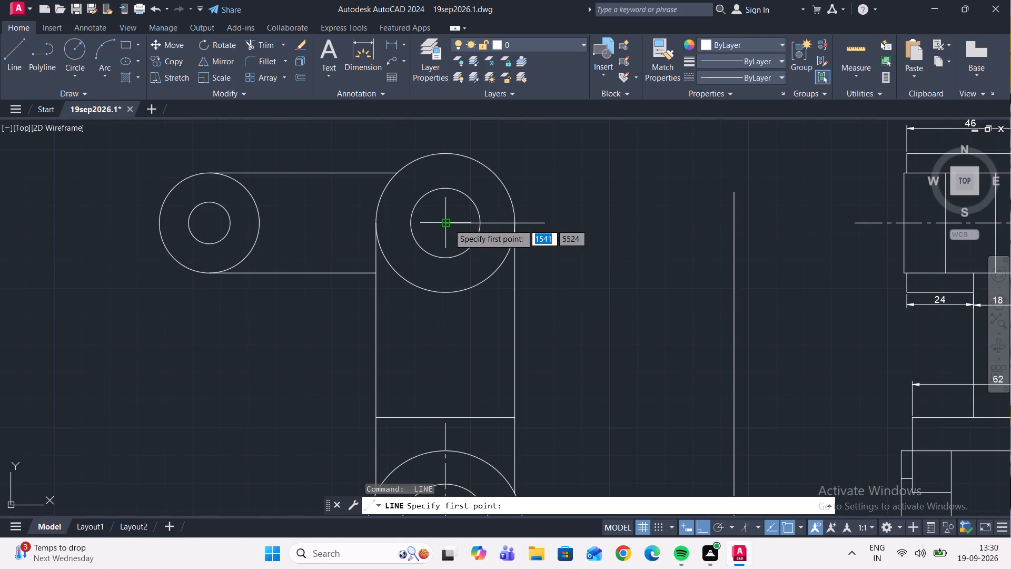
click(447, 225)
click(448, 320)
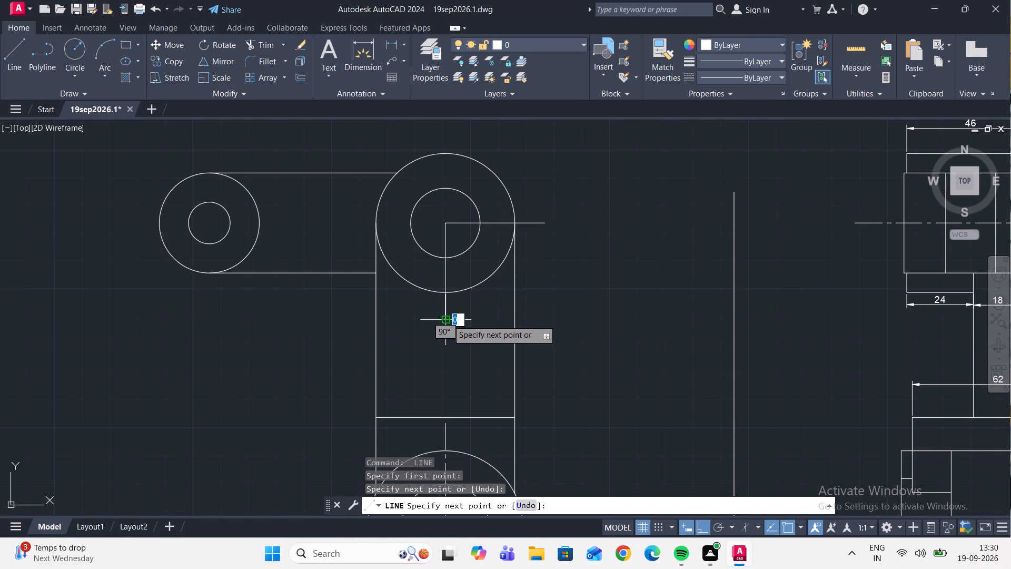
key(space)
key(space)
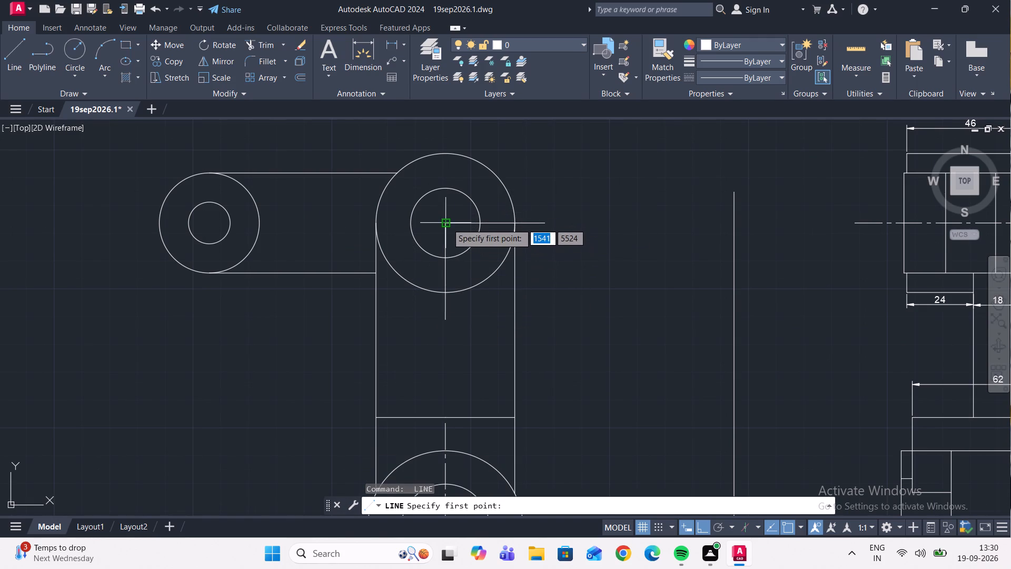
click(447, 223)
middle_drag(445, 165, 441, 291)
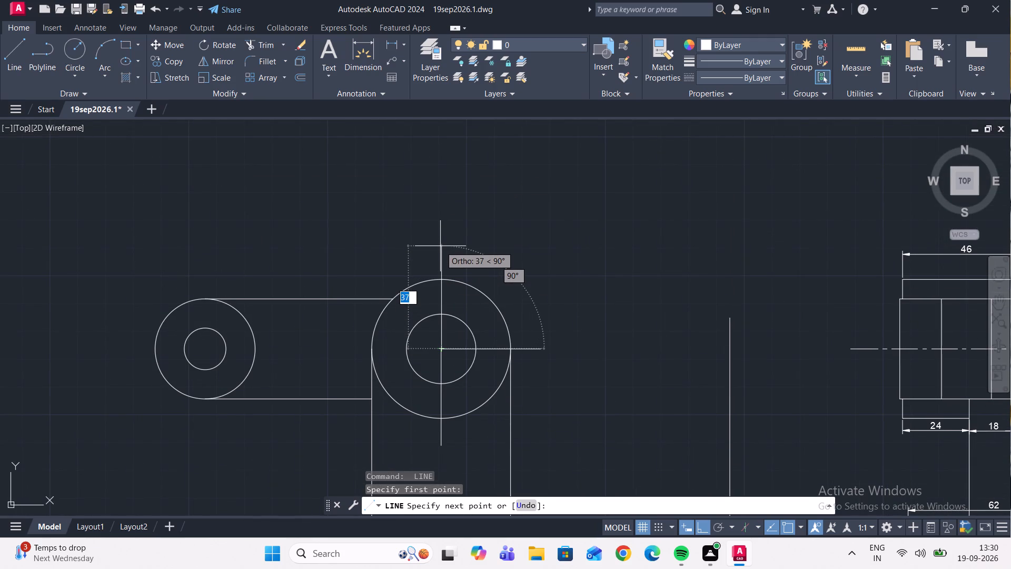
click(440, 246)
key(space)
Draw a horizontal centre line about 31 mm from the upper boss centre toward the small boss, past the outer circle.
key(space)
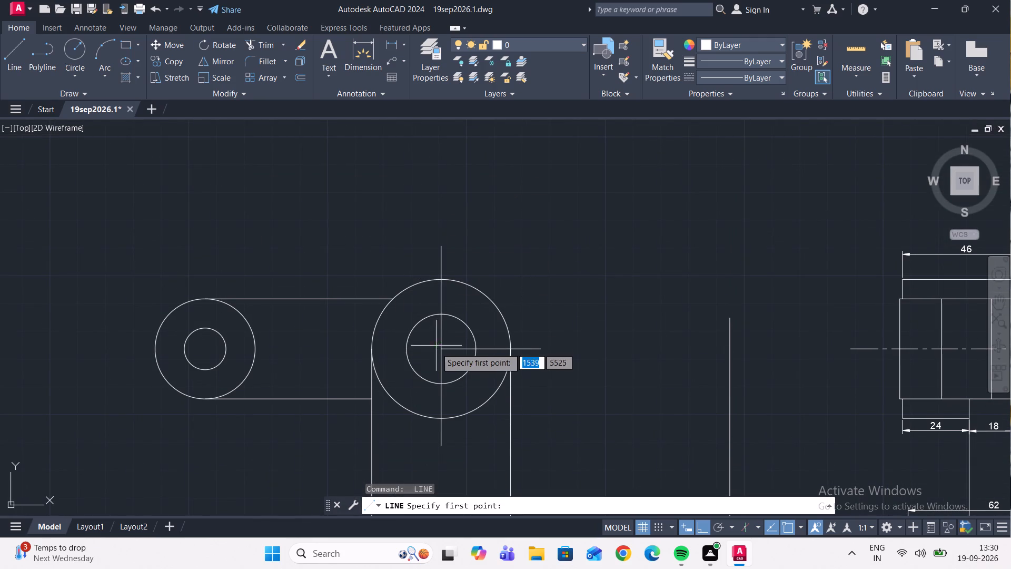
click(442, 347)
scroll(353, 359, up, 1)
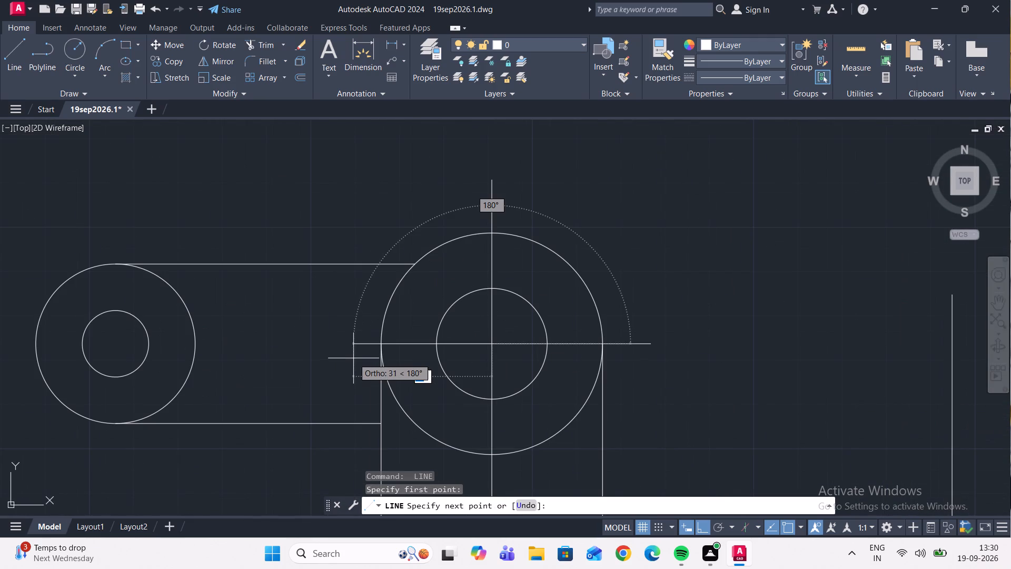
click(353, 357)
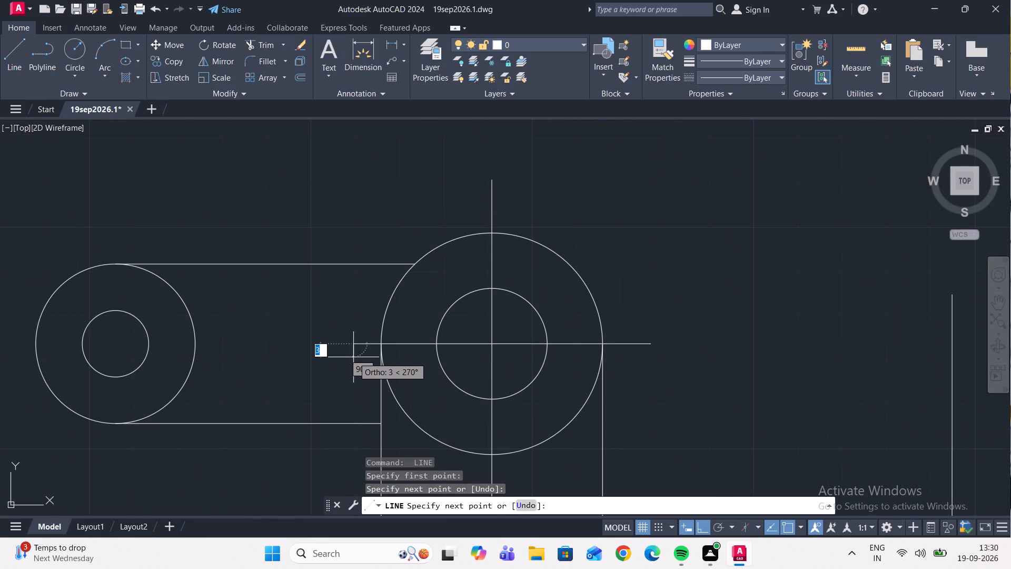
click(353, 357)
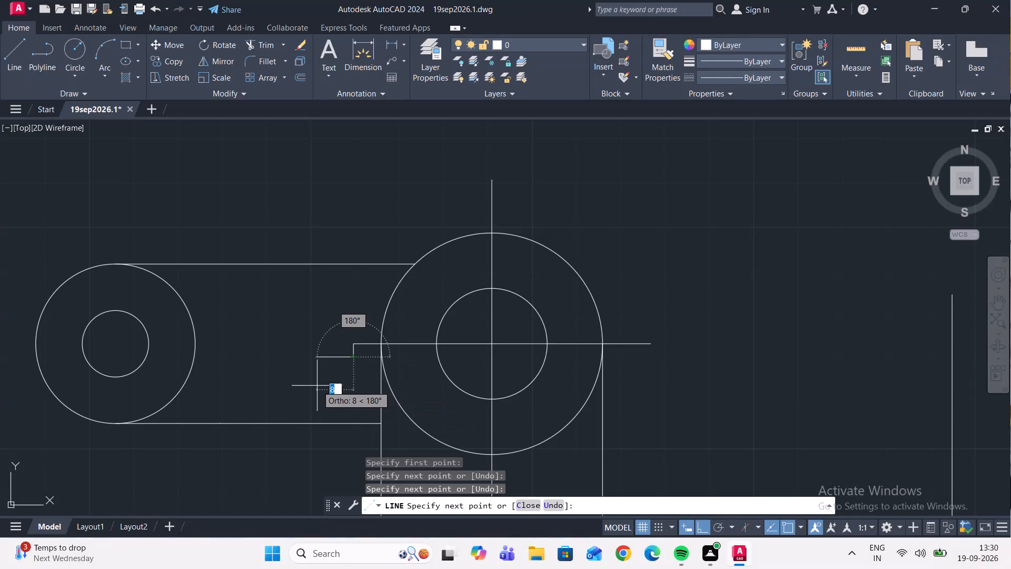
key(Escape)
Delete the stray 3 mm vertical segment at the outer end of the upper boss's horizontal centre line.
scroll(331, 375, up, 2)
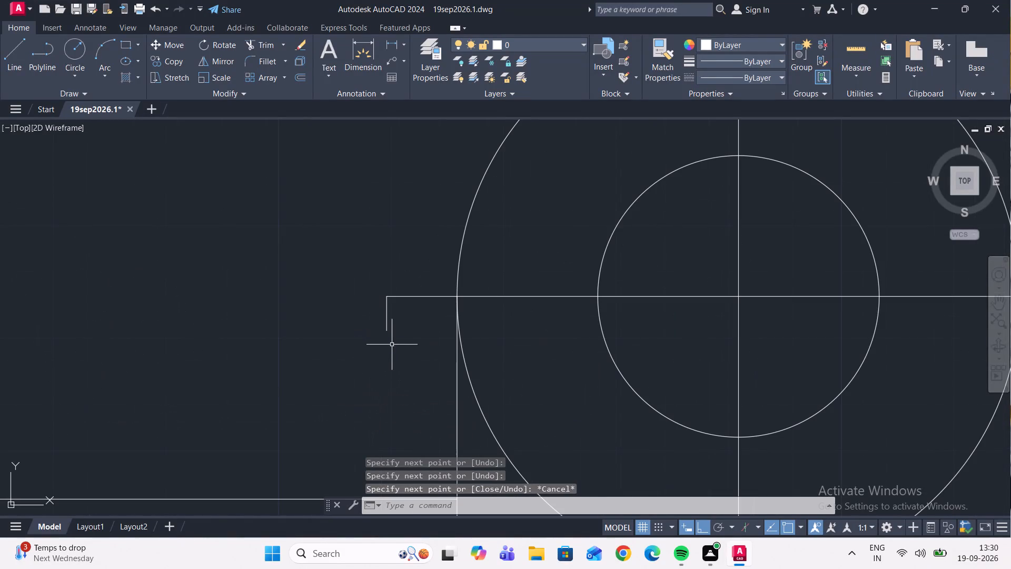
click(388, 328)
key(Delete)
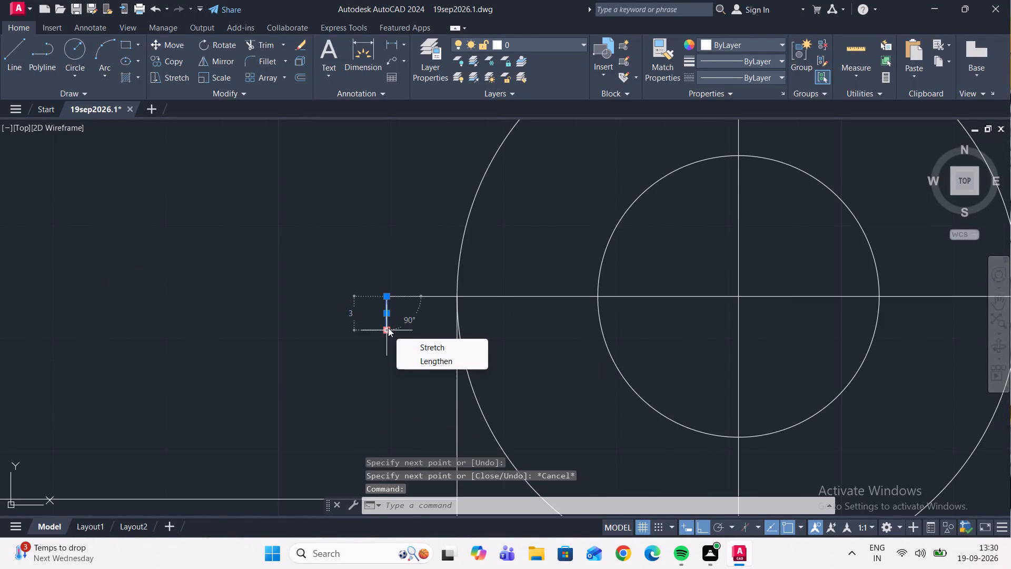
key(Delete)
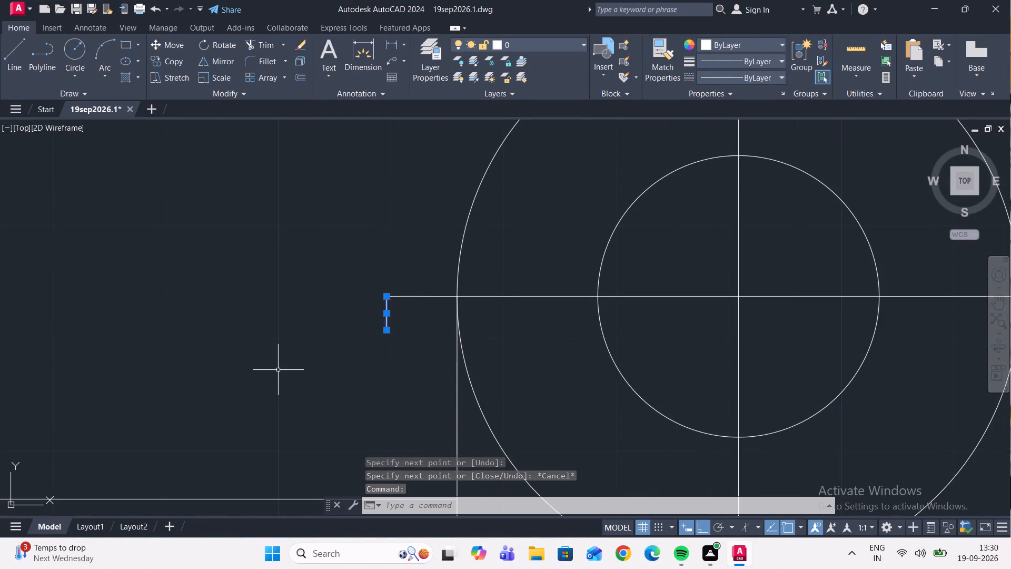
key(Delete)
Match the upper boss's four centre line segments to the properties of the front view's upper dash-dot centre line.
scroll(278, 370, down, 3)
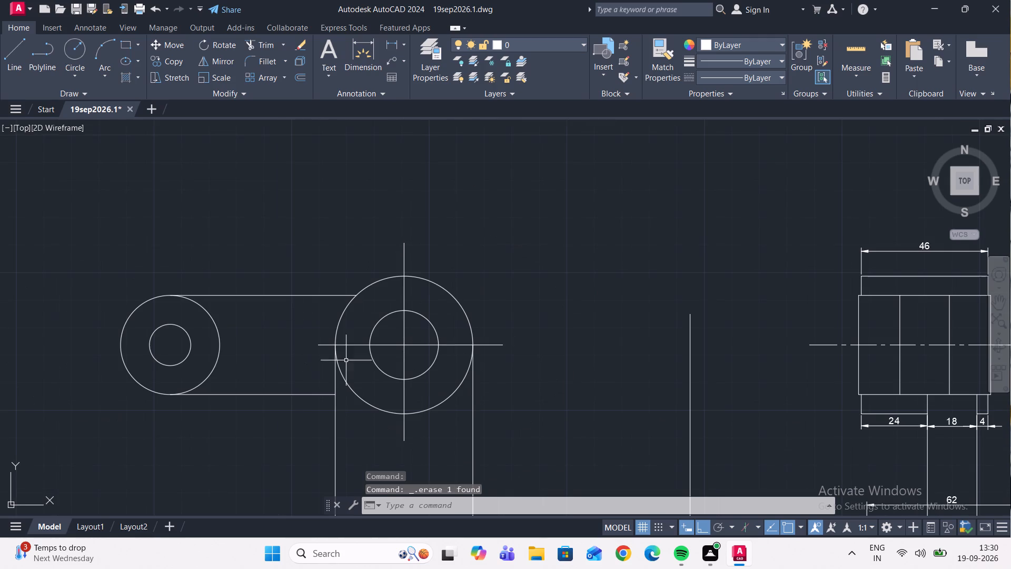
click(659, 71)
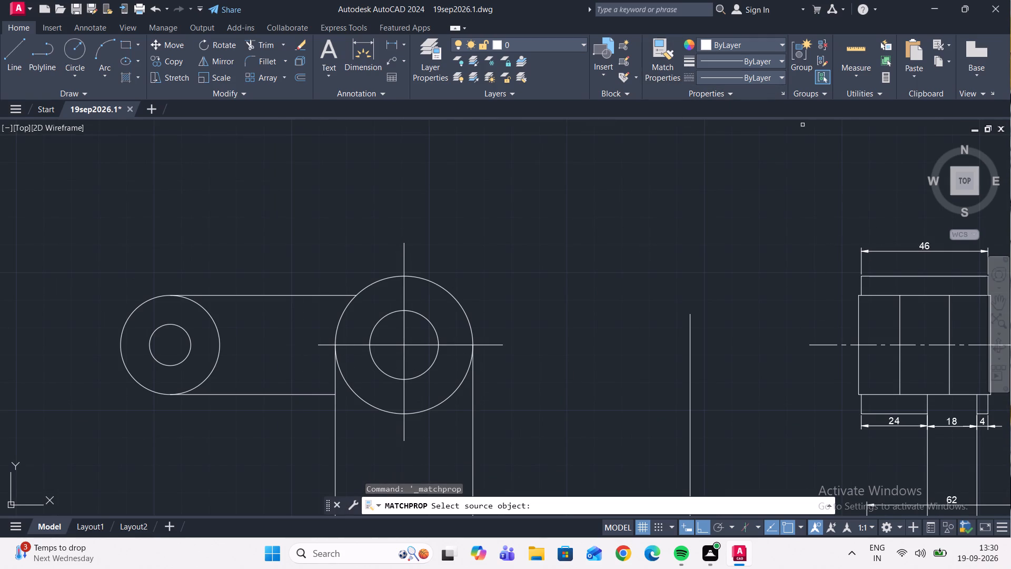
middle_drag(732, 329, 453, 237)
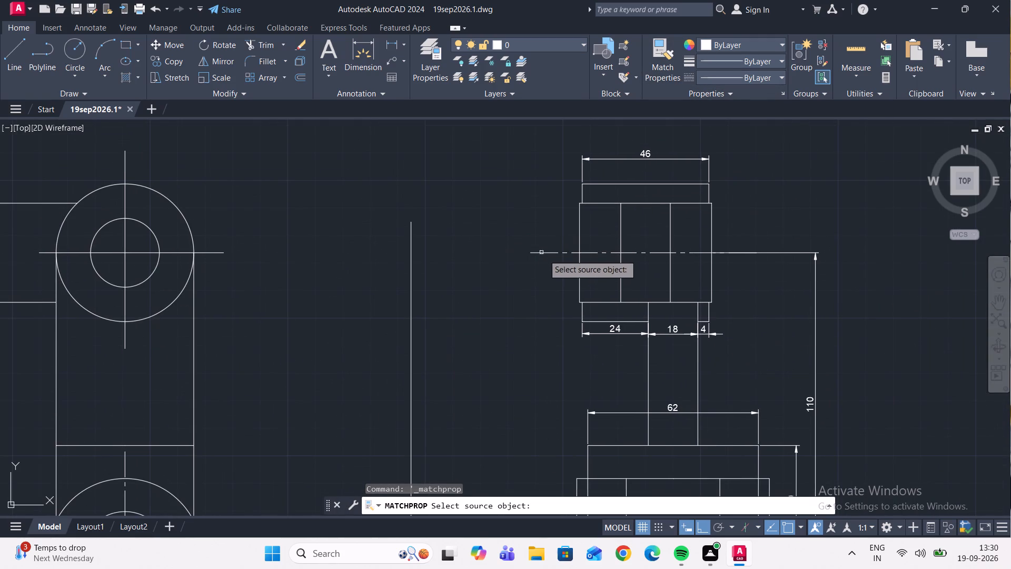
click(547, 252)
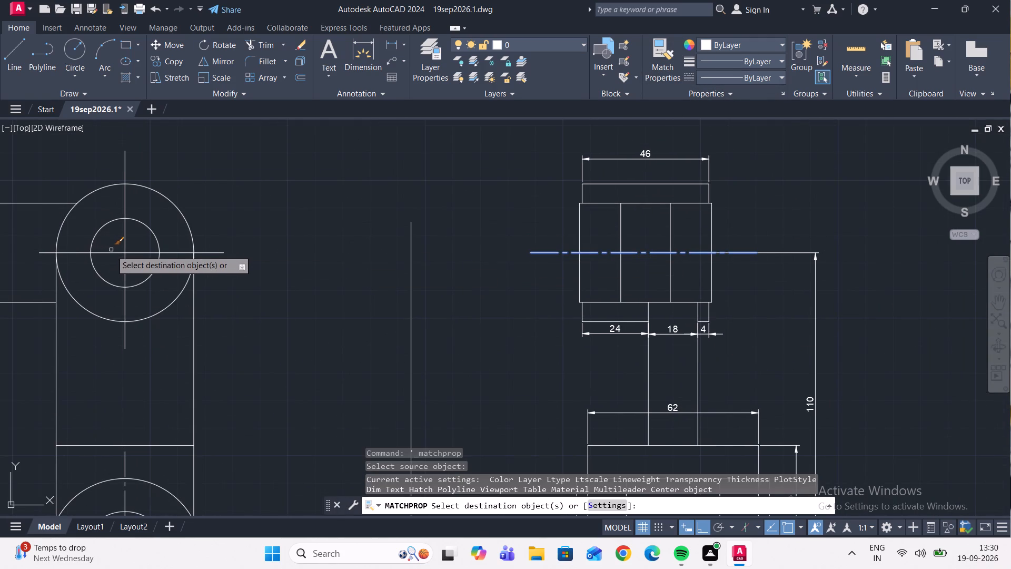
click(112, 251)
click(140, 251)
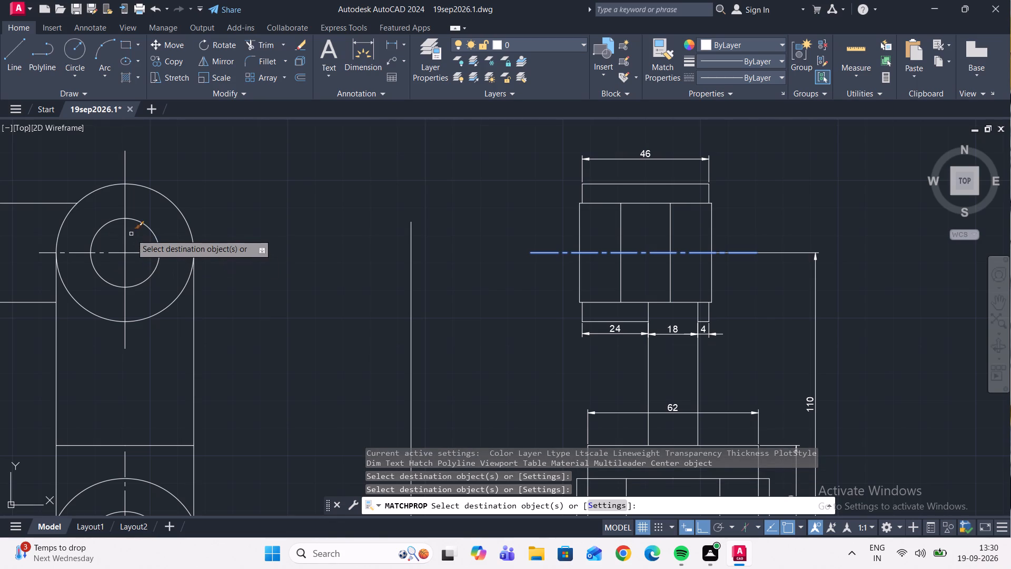
click(123, 231)
click(124, 265)
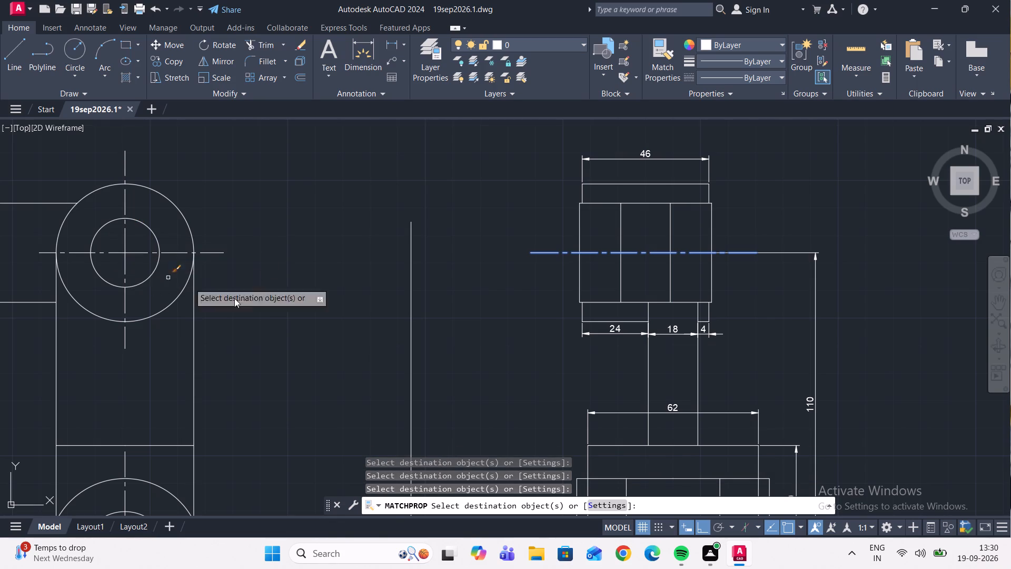
Draw a vertical cutting line about 24 mm long across the lower boss's horizontal centre line, between the boss and the view divider.
scroll(292, 278, down, 3)
scroll(307, 306, up, 1)
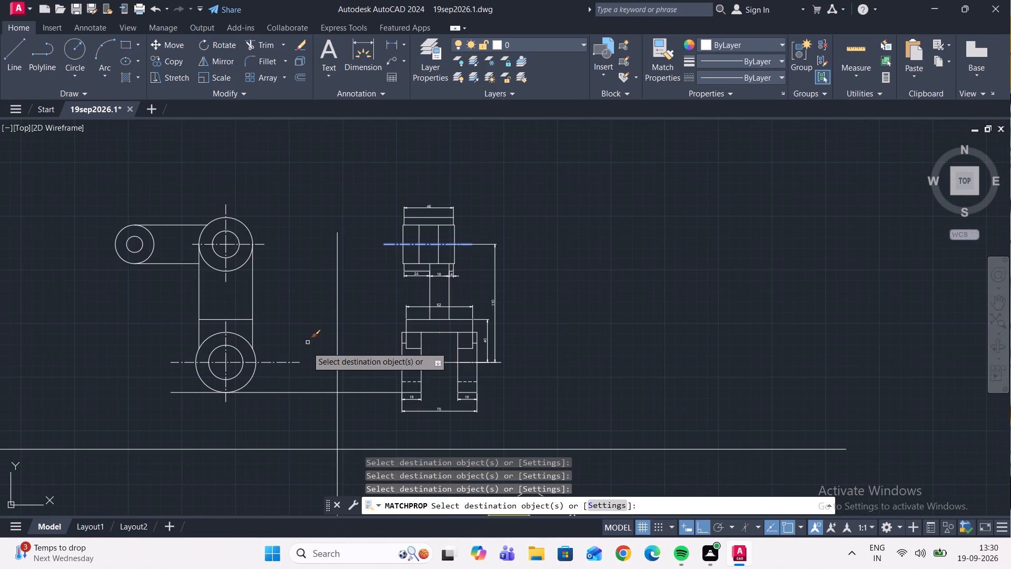
click(21, 55)
scroll(280, 355, up, 2)
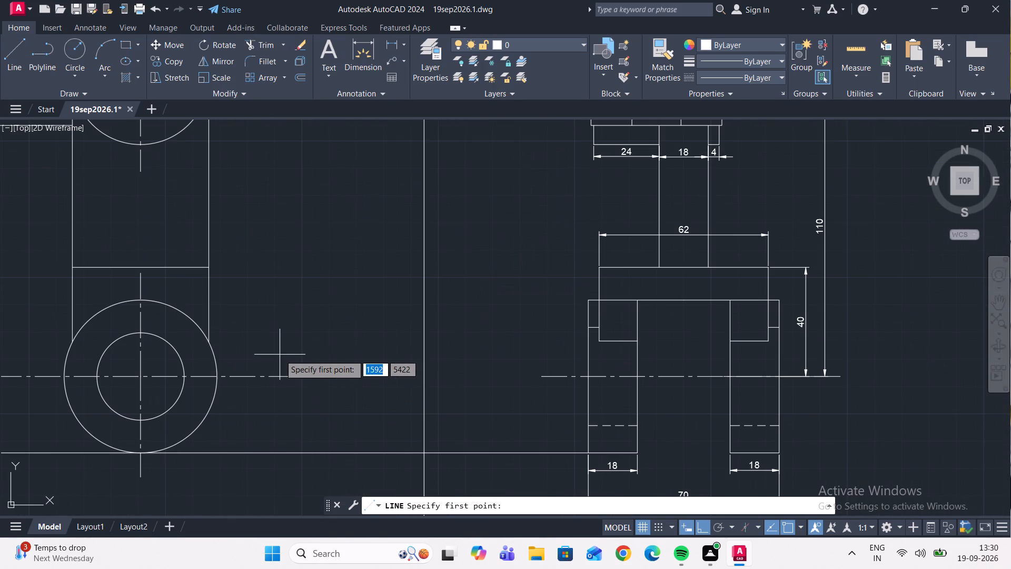
click(269, 347)
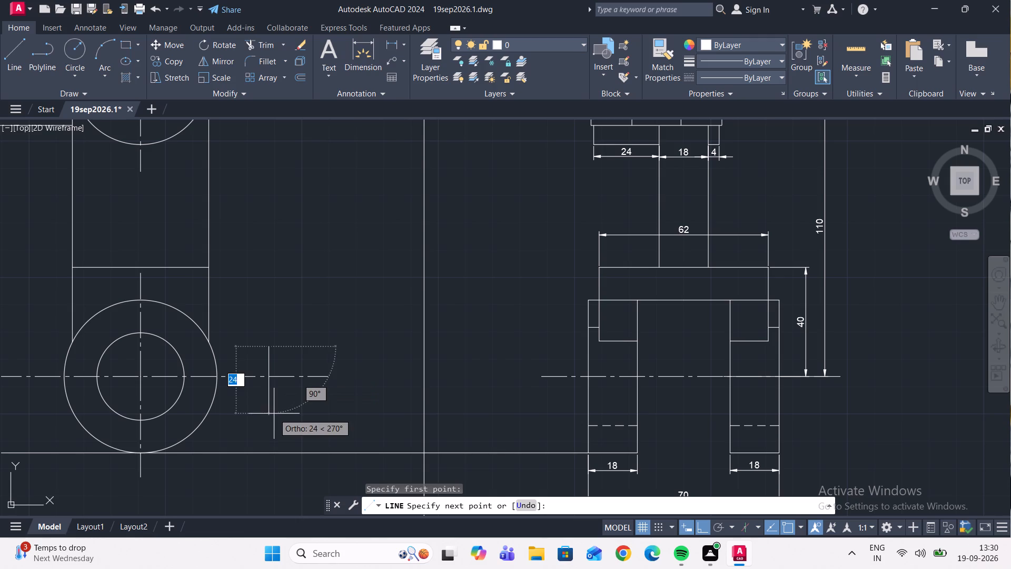
click(274, 414)
key(Escape)
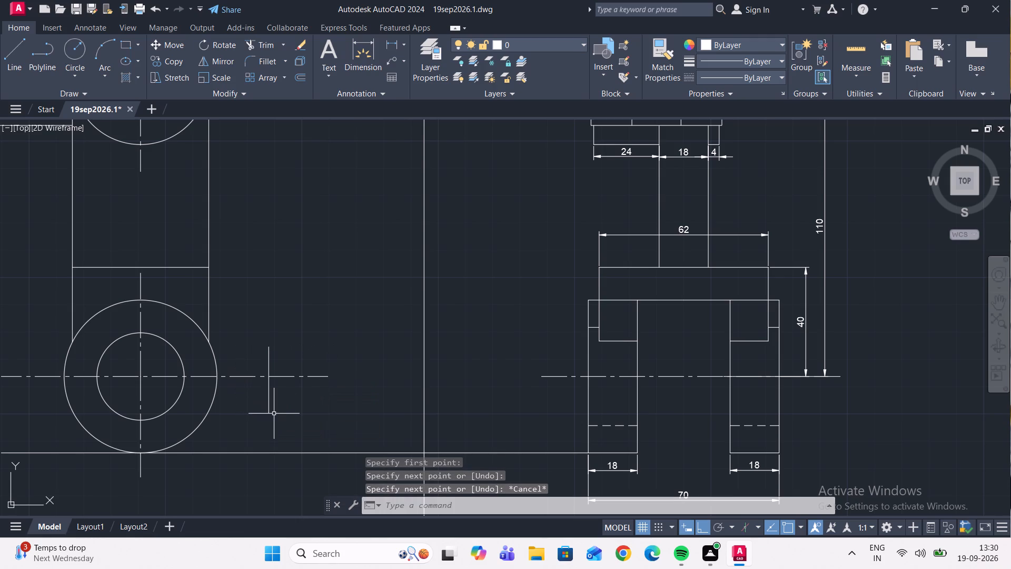
Trim the end of the lower boss's horizontal centre line that extends beyond the new cutting line.
click(267, 41)
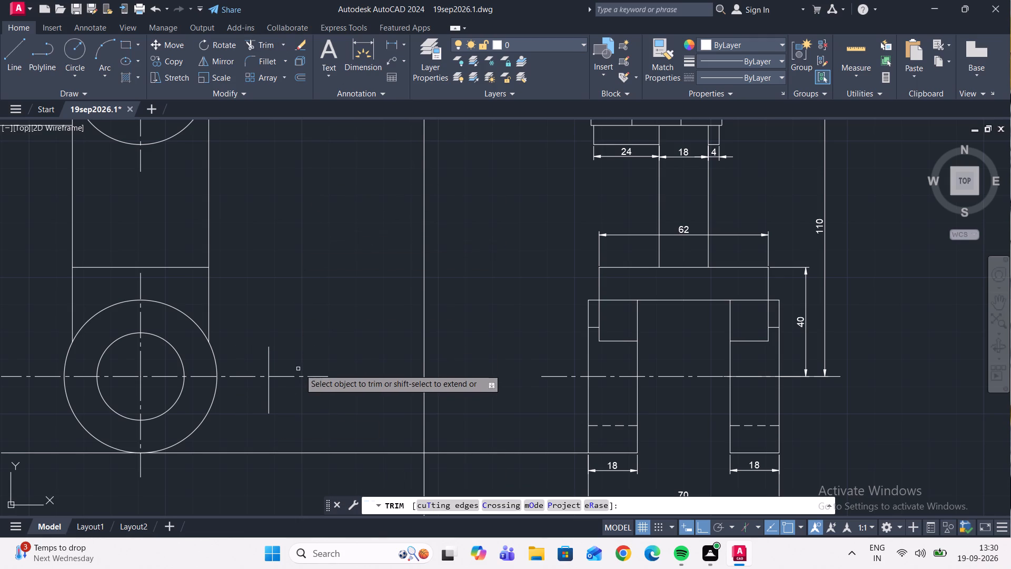
click(296, 376)
Trim away both halves of the vertical cutting line at the outer end of the lower boss's horizontal centre line.
scroll(325, 365, down, 1)
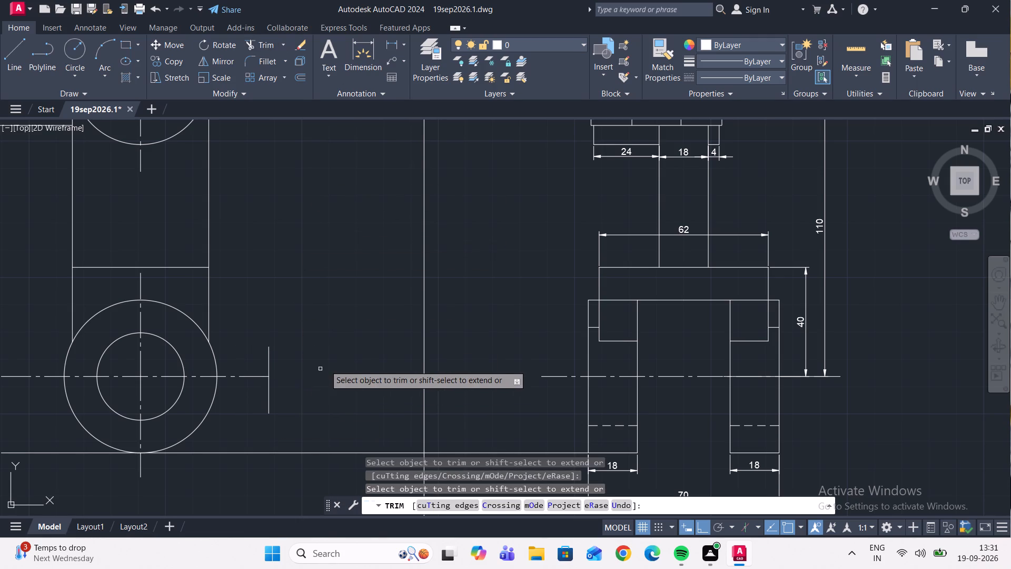
scroll(329, 362, down, 1)
scroll(304, 362, up, 3)
click(304, 362)
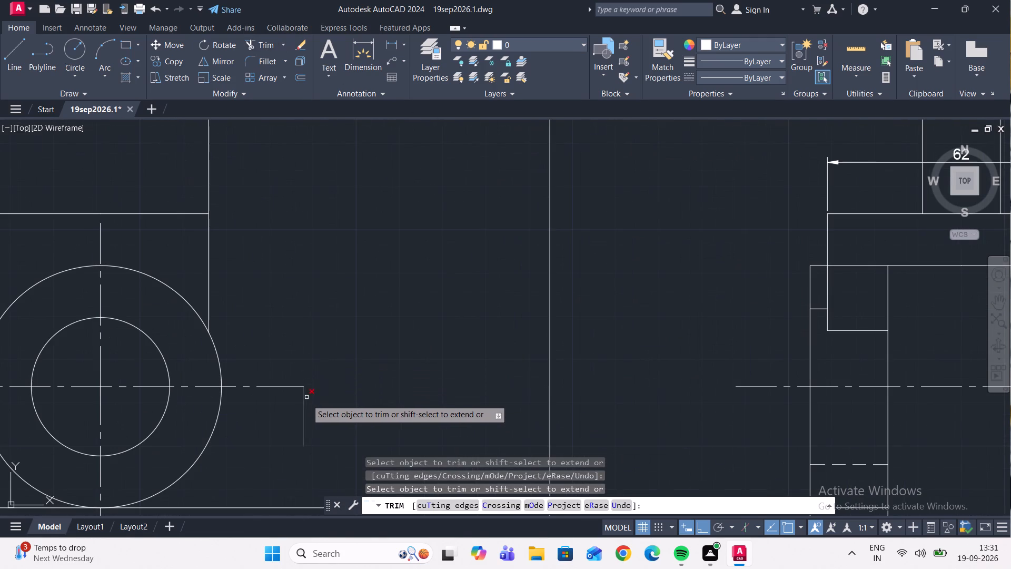
click(304, 412)
scroll(374, 421, down, 3)
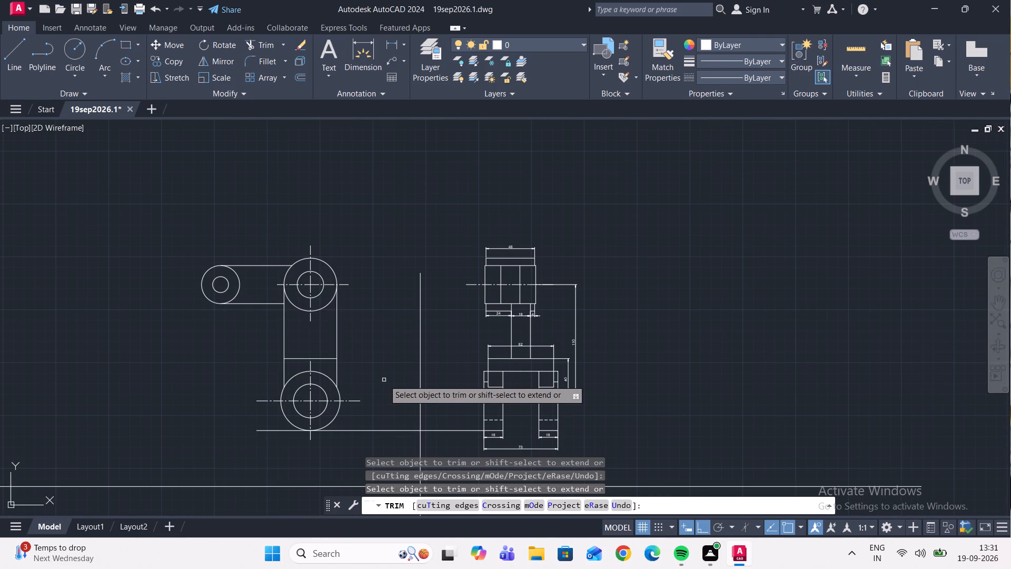
key(Escape)
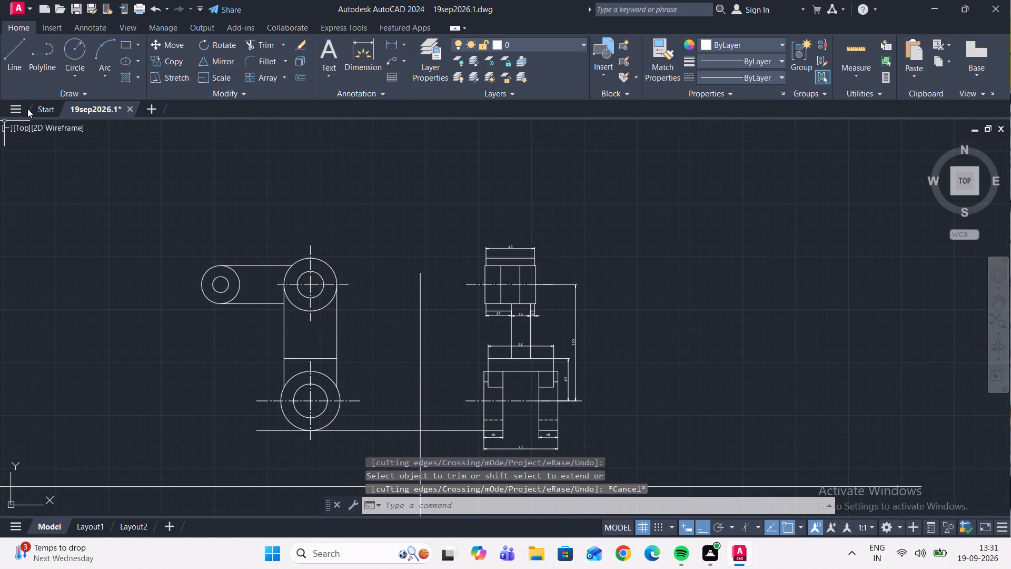
Draw the small arm boss's horizontal centre line as two segments from its centre, each reaching about 24 mm outward past the outer circle.
click(17, 48)
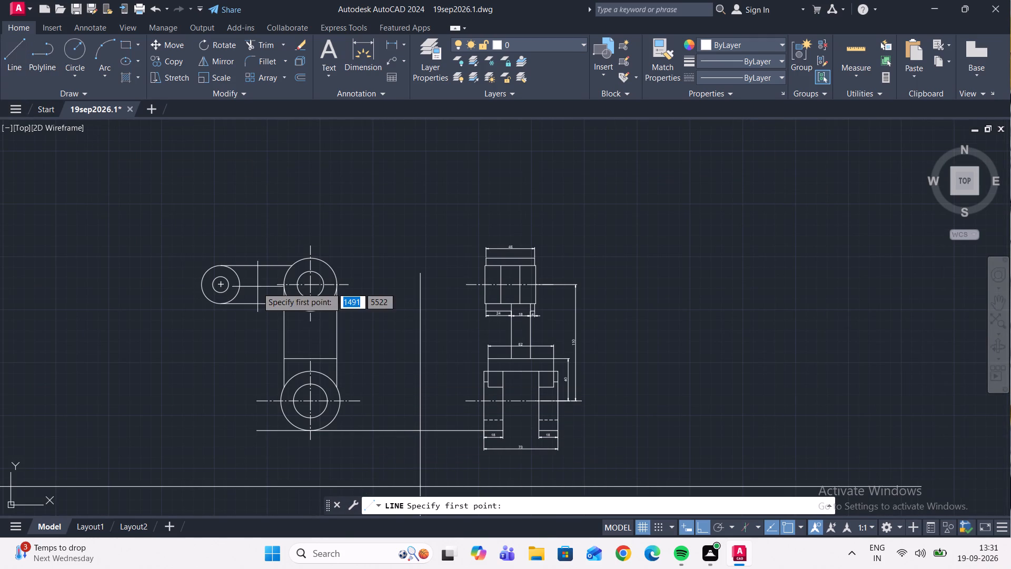
scroll(255, 287, up, 2)
click(166, 282)
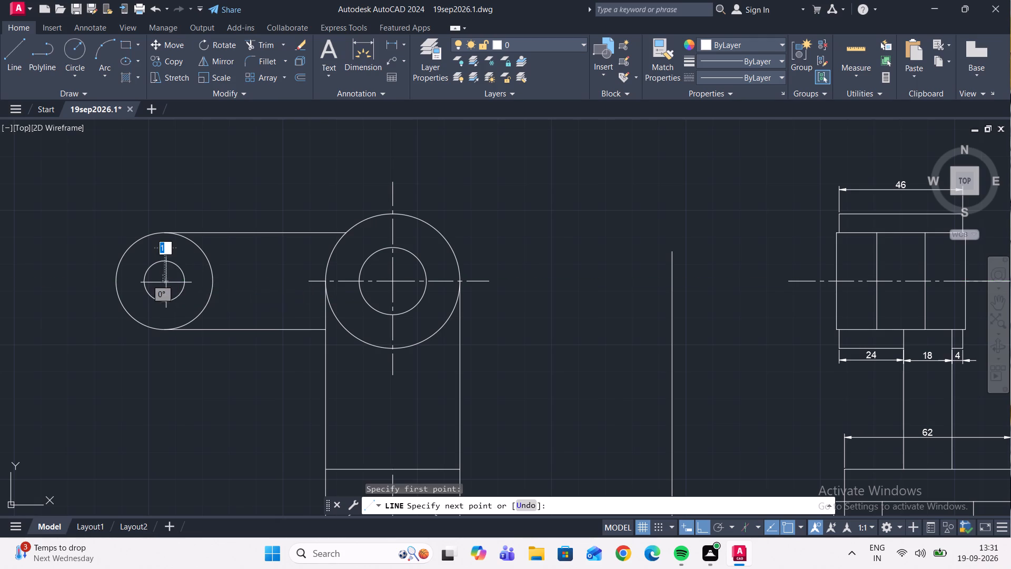
scroll(217, 284, up, 1)
click(231, 283)
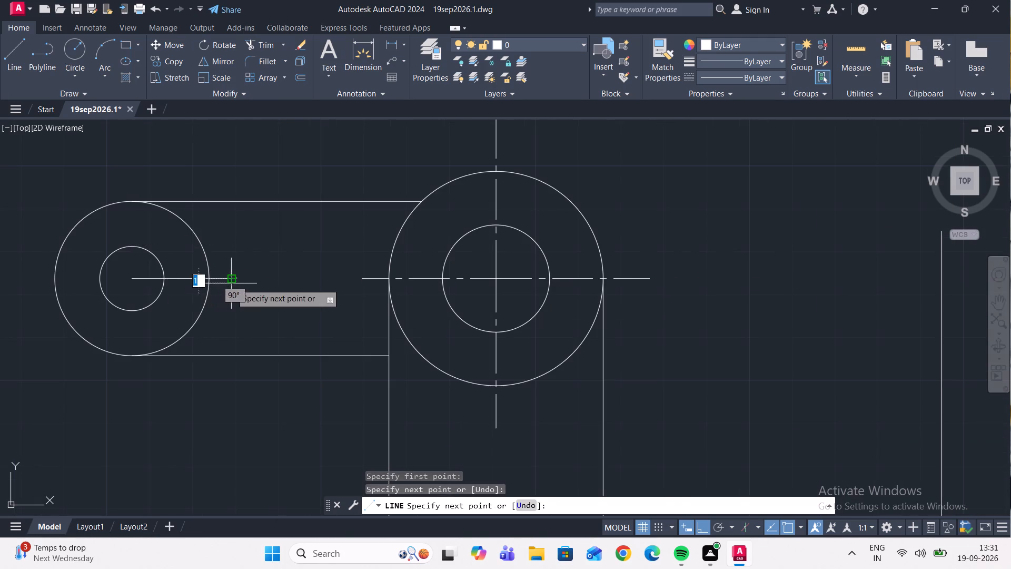
key(Escape)
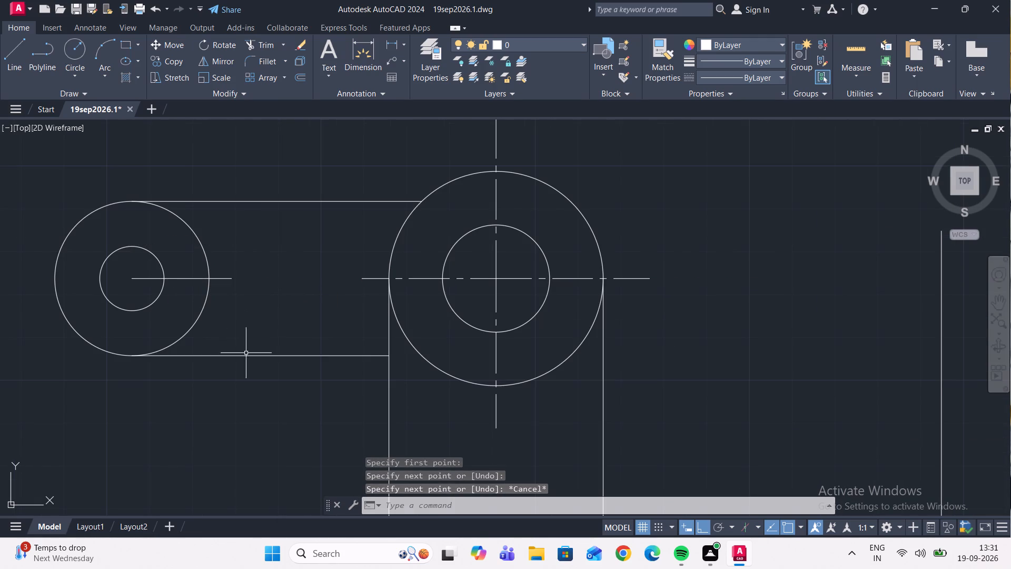
click(13, 57)
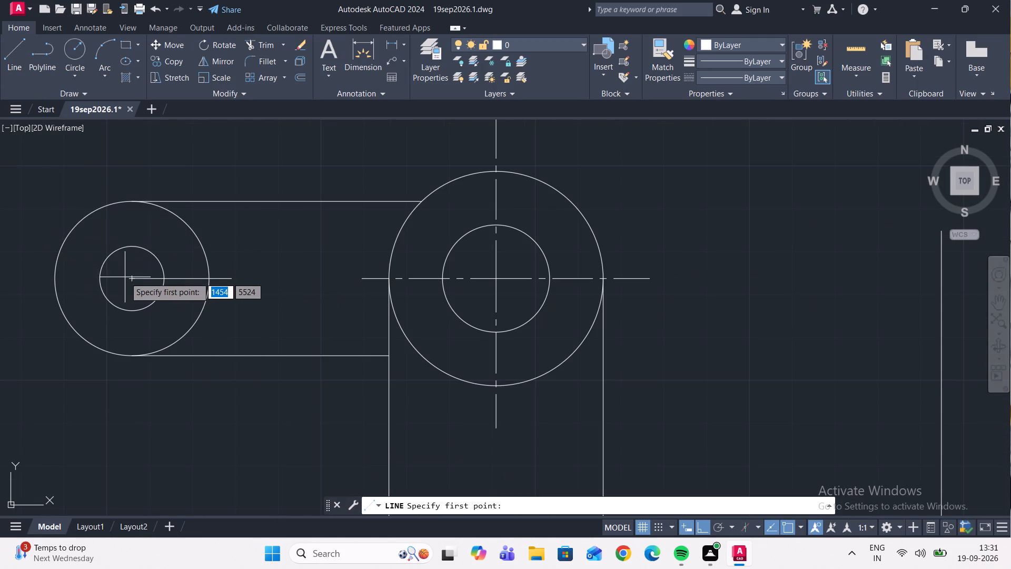
click(130, 277)
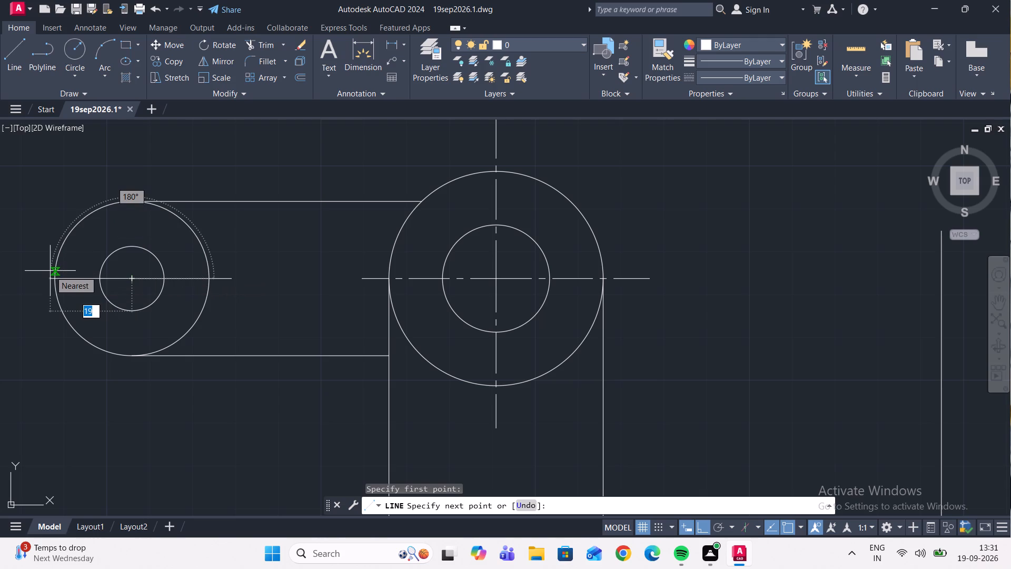
click(26, 287)
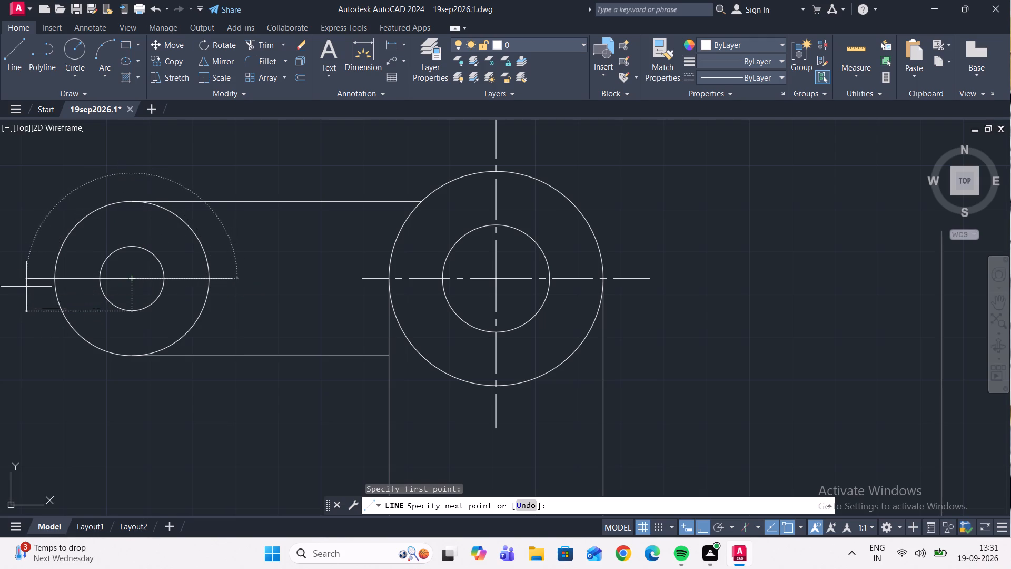
key(Escape)
Draw the small arm boss's vertical centre line as two segments from its centre, one downward and one upward, each extending past the outer circle.
key(space)
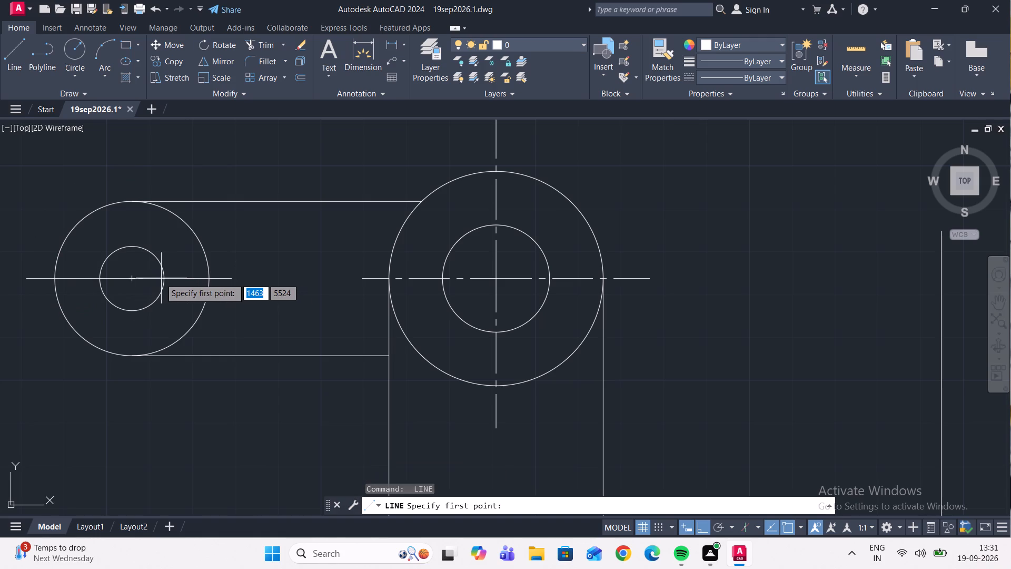
click(132, 279)
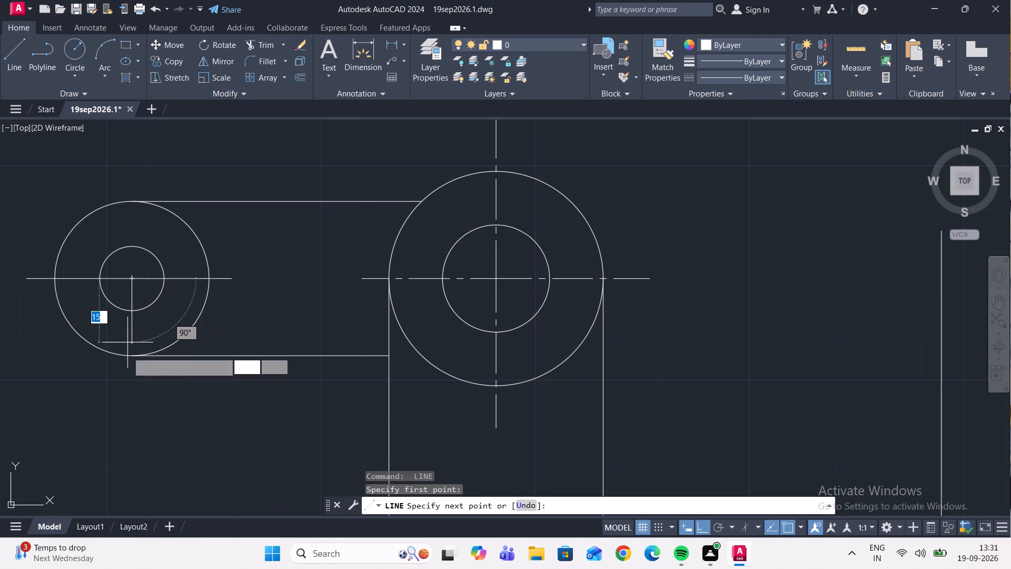
click(125, 380)
key(Escape)
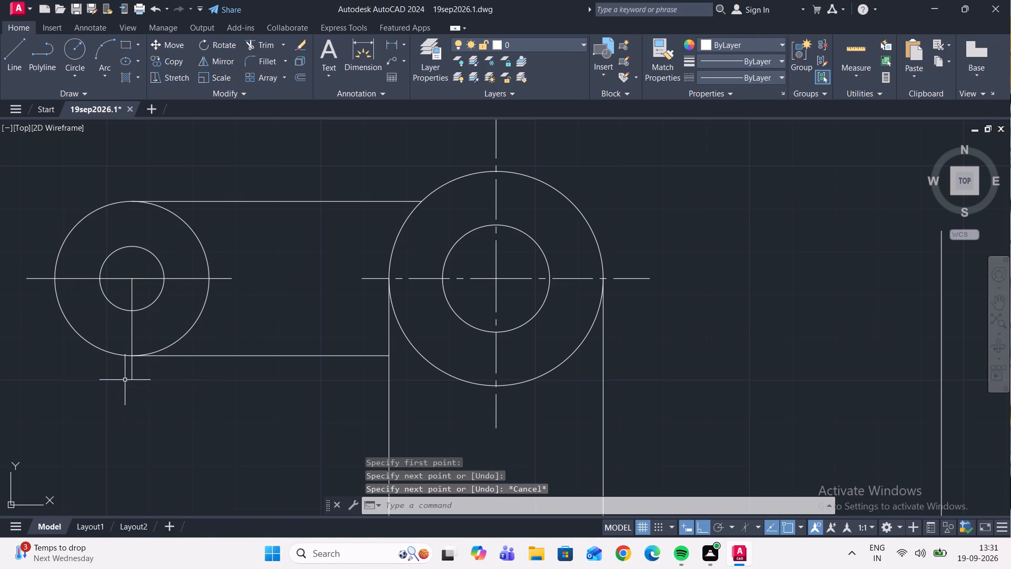
key(space)
click(133, 277)
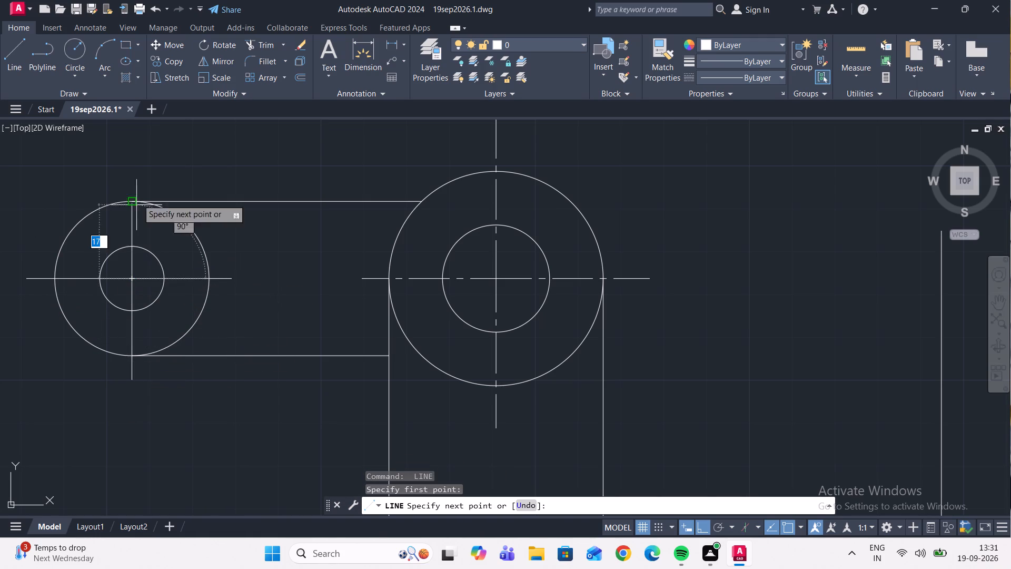
click(137, 162)
key(Escape)
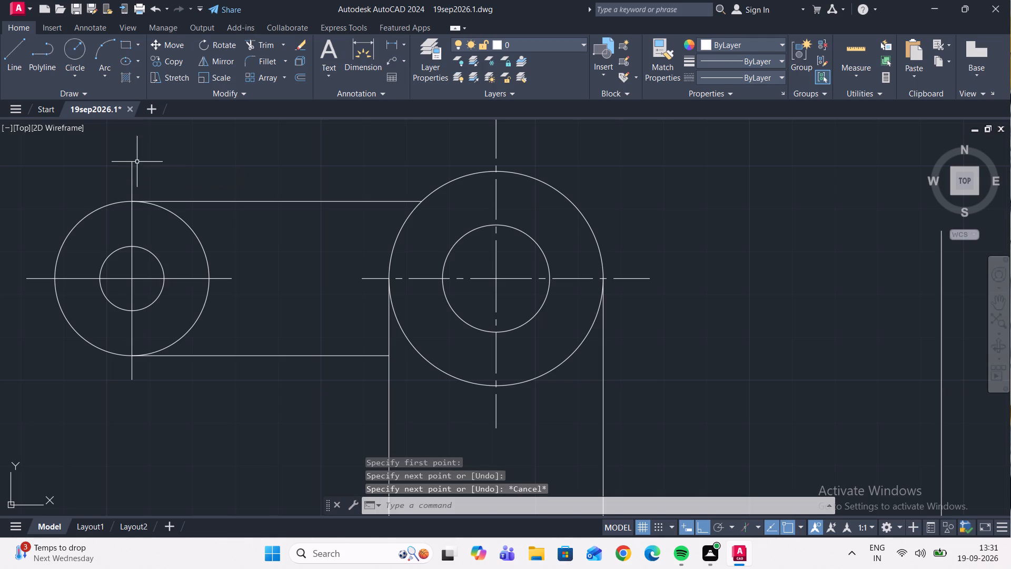
Match the small arm boss's four centre line segments to the properties of the upper boss's vertical dash-dot centre line.
scroll(245, 291, down, 2)
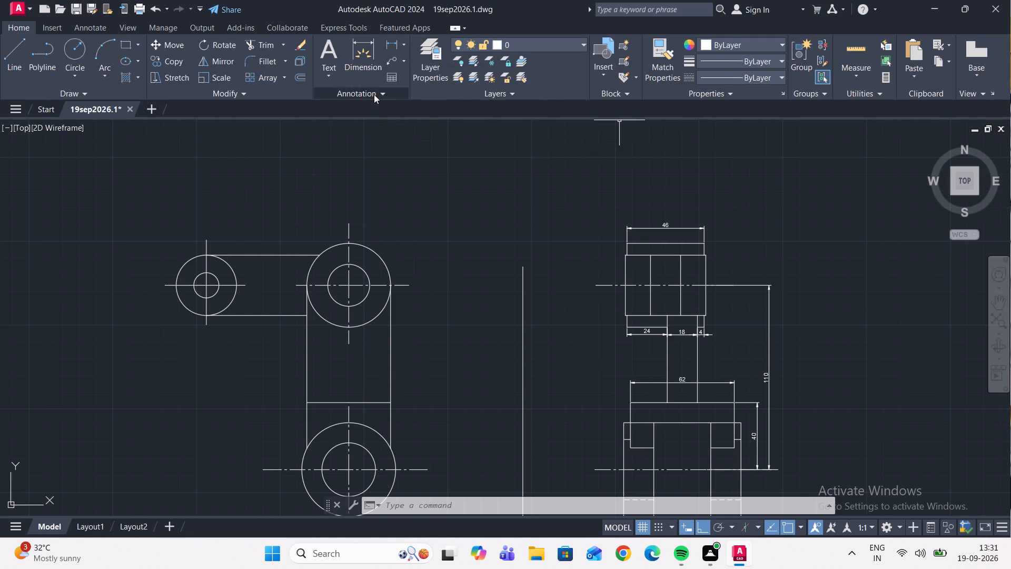
click(660, 54)
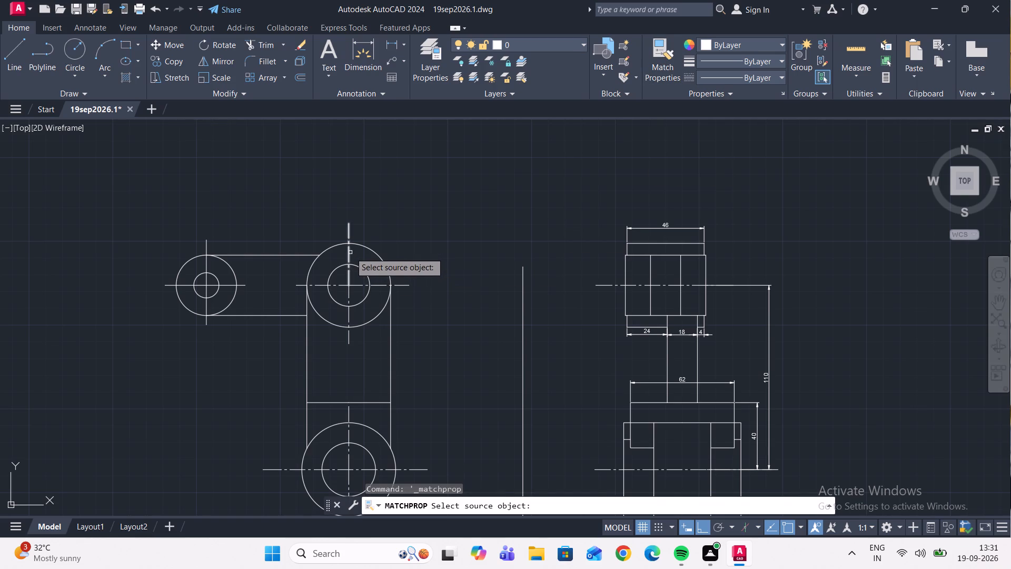
click(350, 252)
click(229, 284)
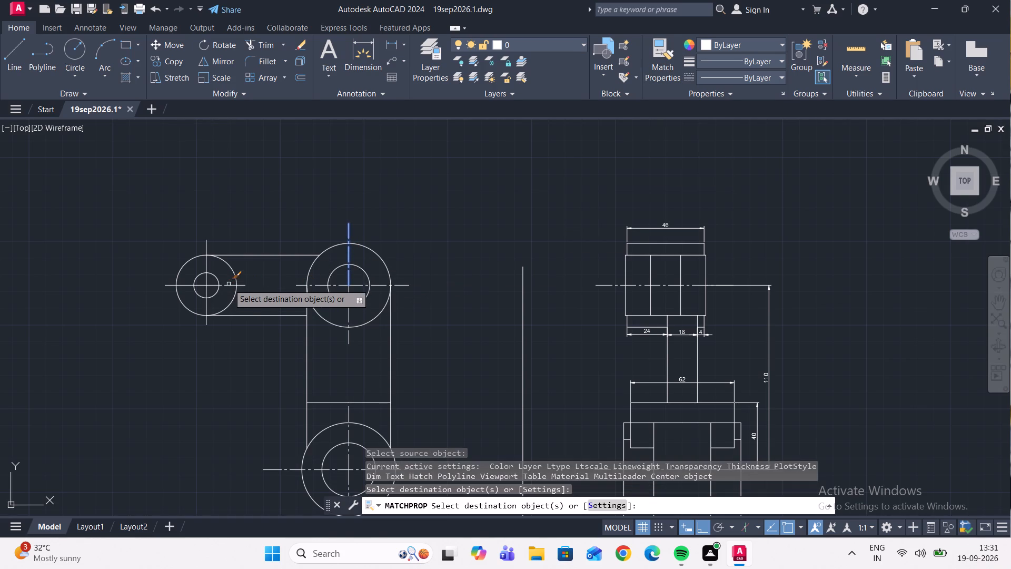
click(205, 260)
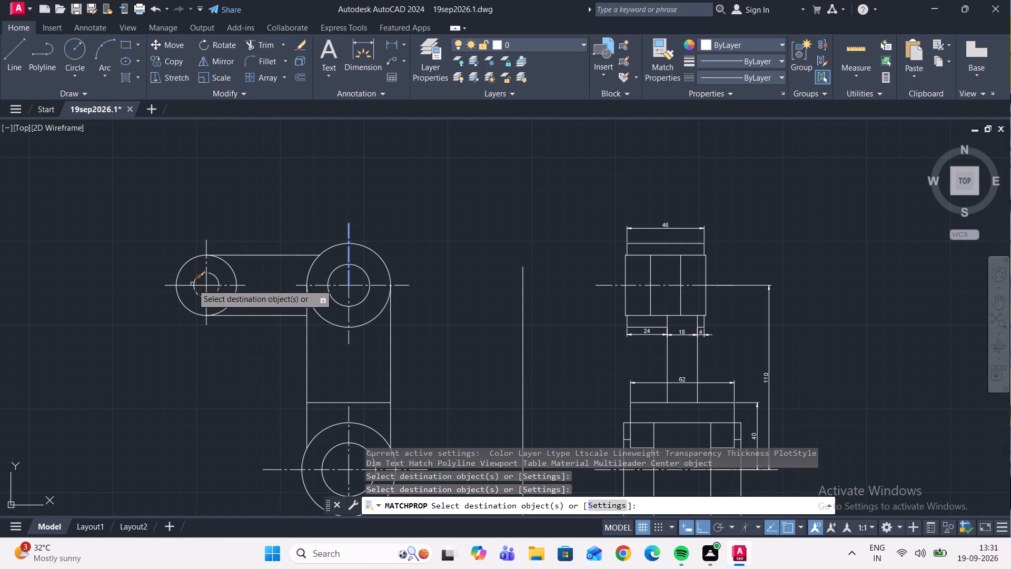
click(192, 287)
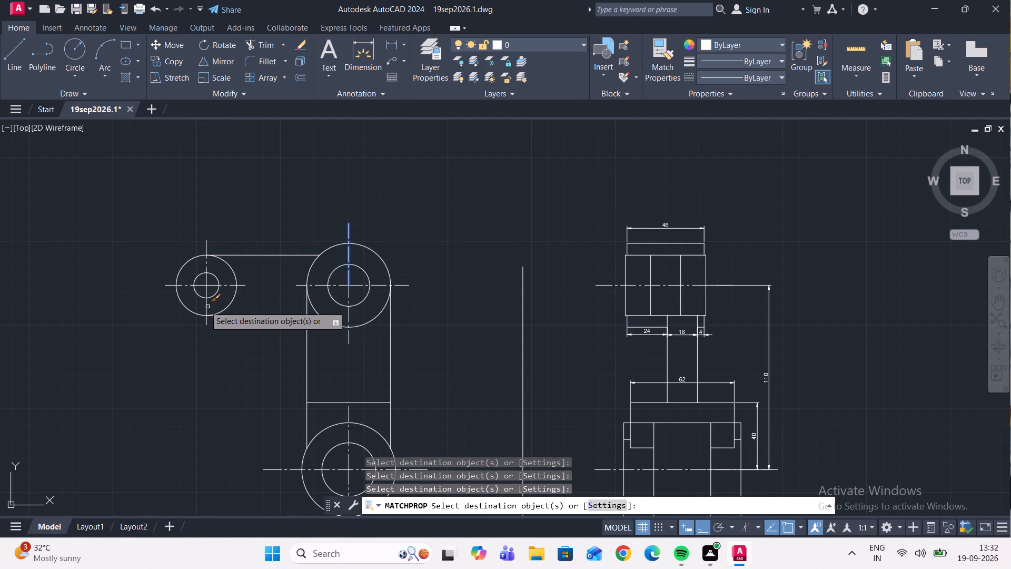
click(206, 305)
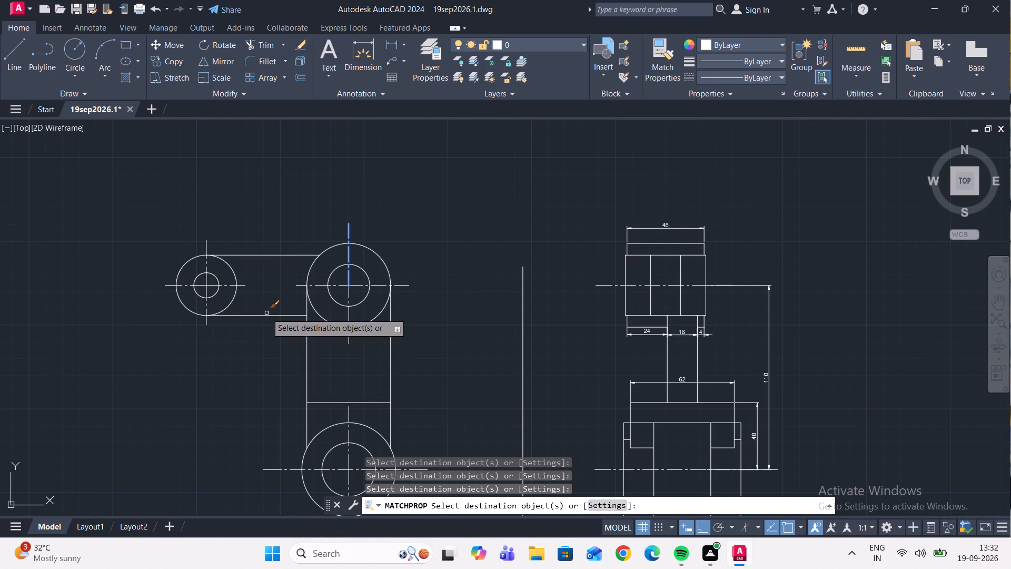
key(Escape)
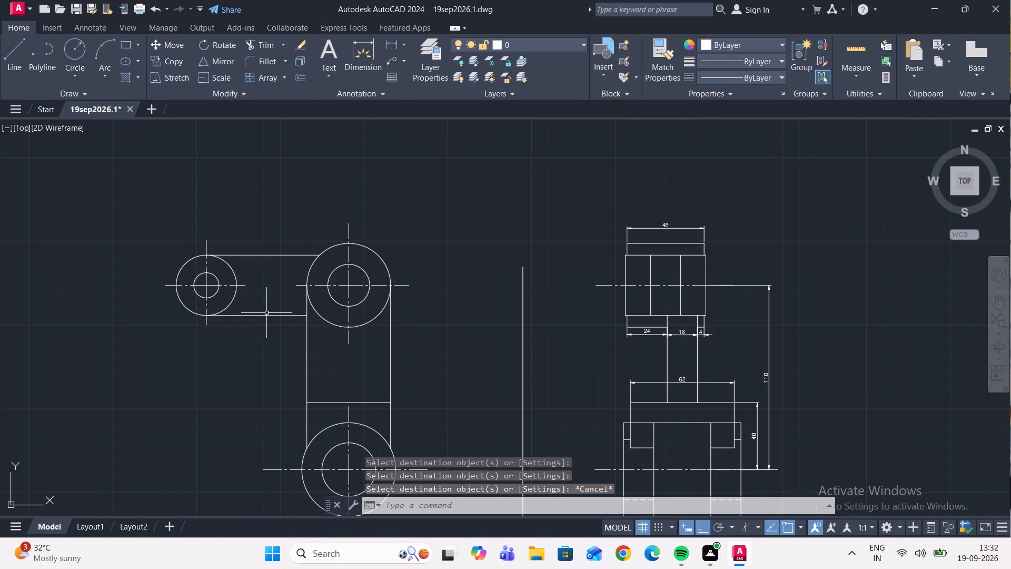
Examine the dimensions of the small forked arm end in the isometric view.
scroll(260, 319, up, 1)
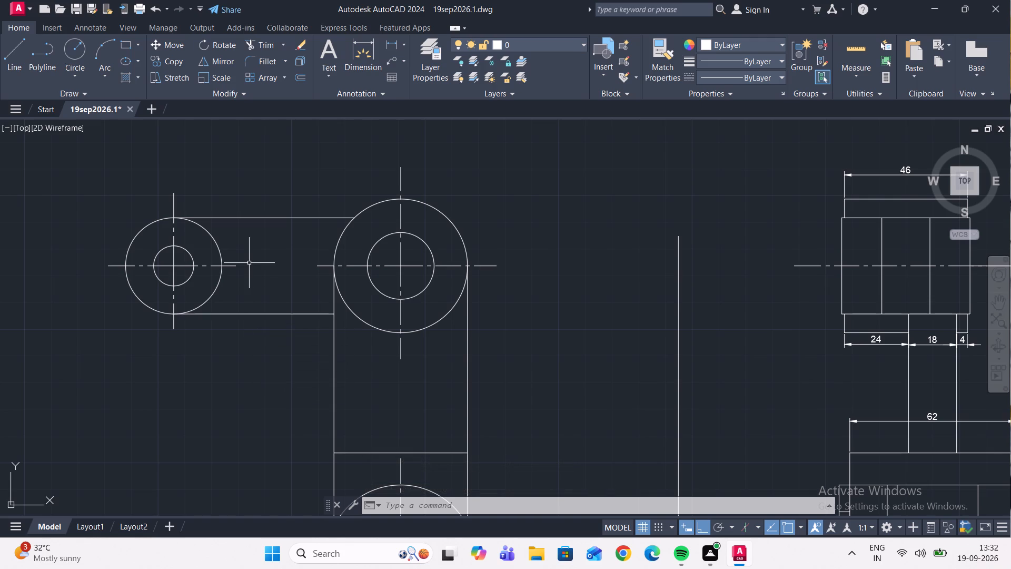
scroll(613, 321, down, 4)
middle_drag(667, 473, 634, 433)
scroll(614, 419, up, 4)
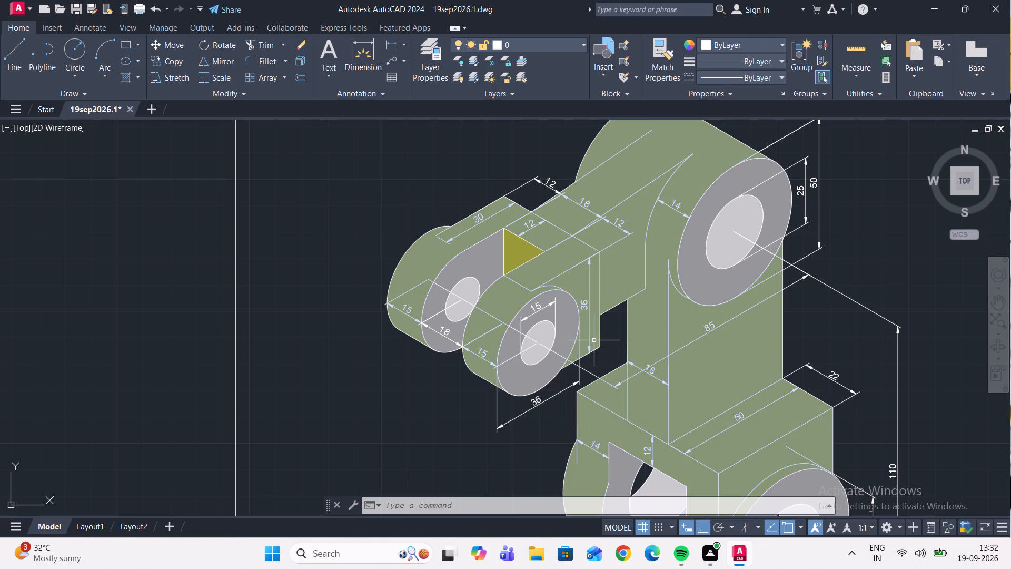
scroll(594, 340, down, 2)
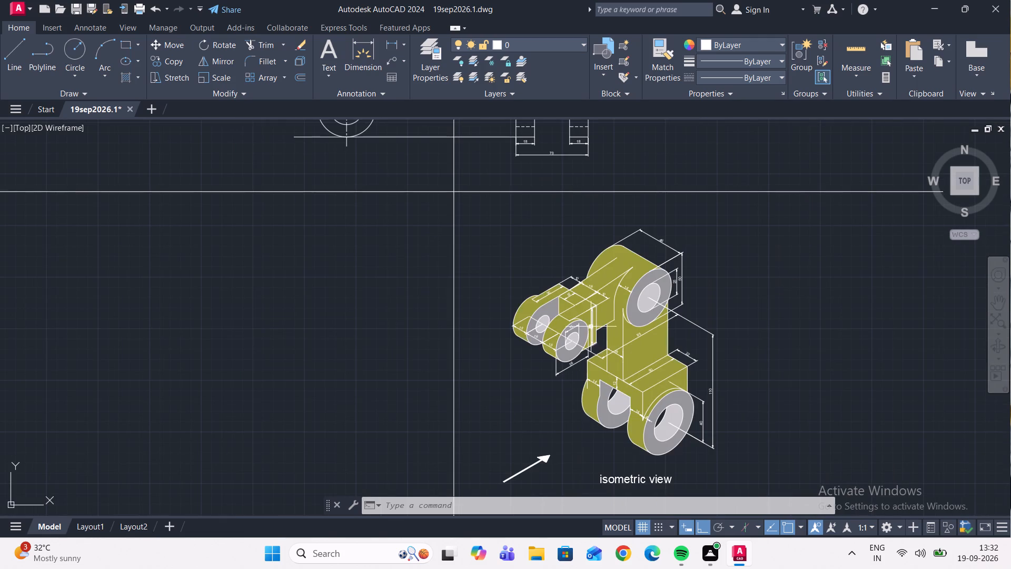
middle_drag(533, 262, 555, 384)
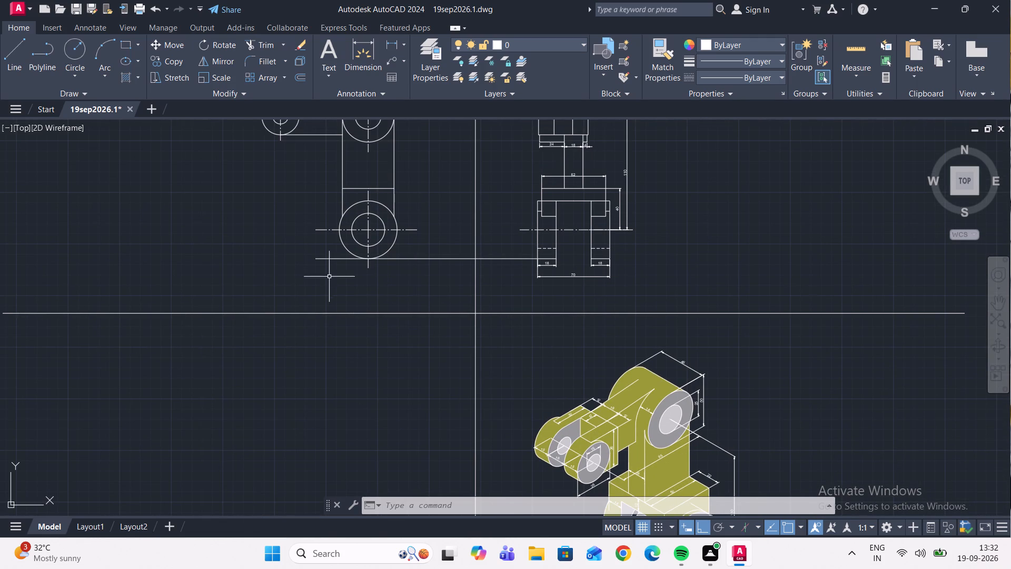
middle_drag(364, 231, 418, 341)
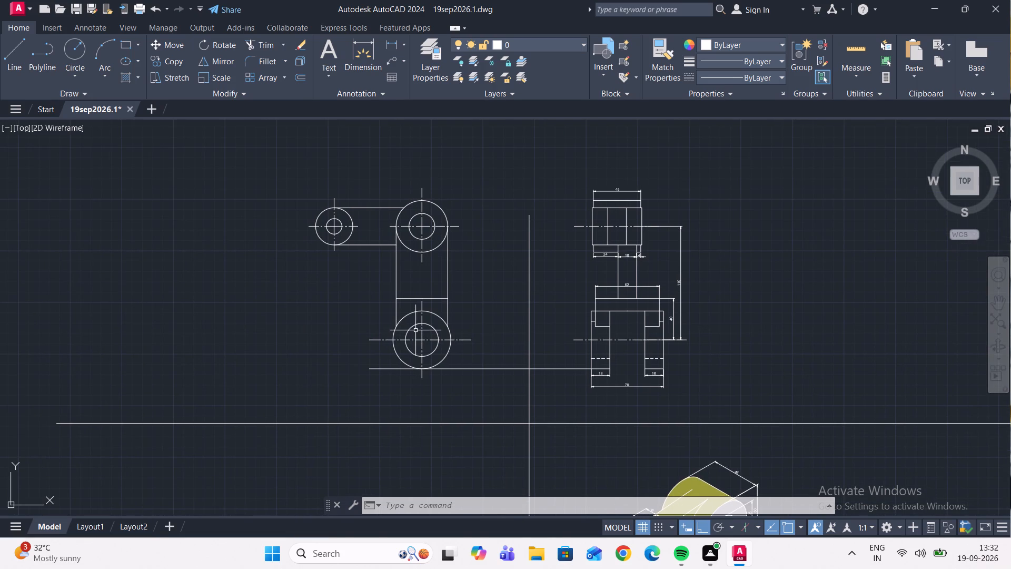
Draw a vertical line through the small arm boss's centre from the top to the bottom of its outer circle.
scroll(322, 203, up, 2)
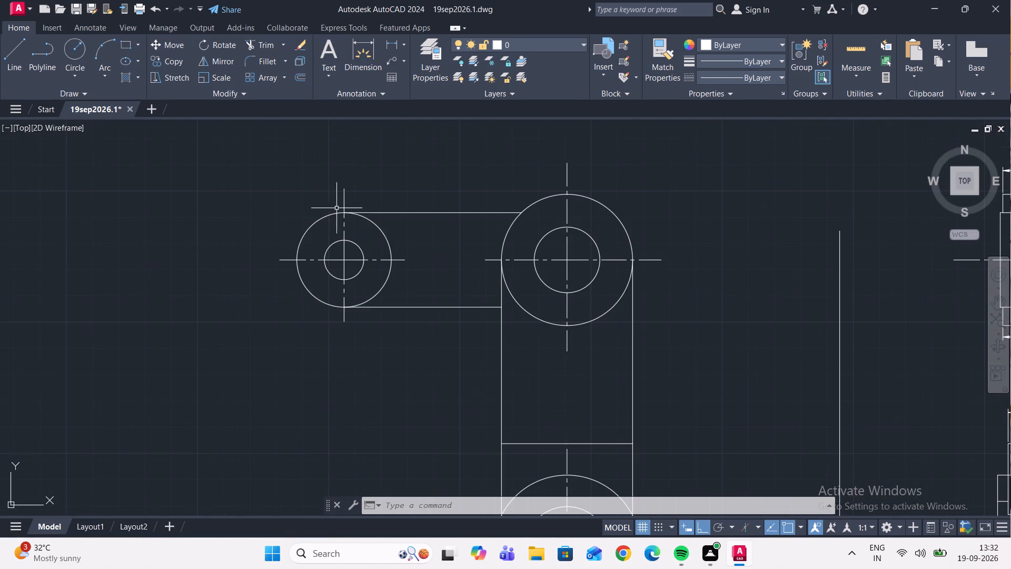
scroll(376, 200, up, 1)
click(23, 61)
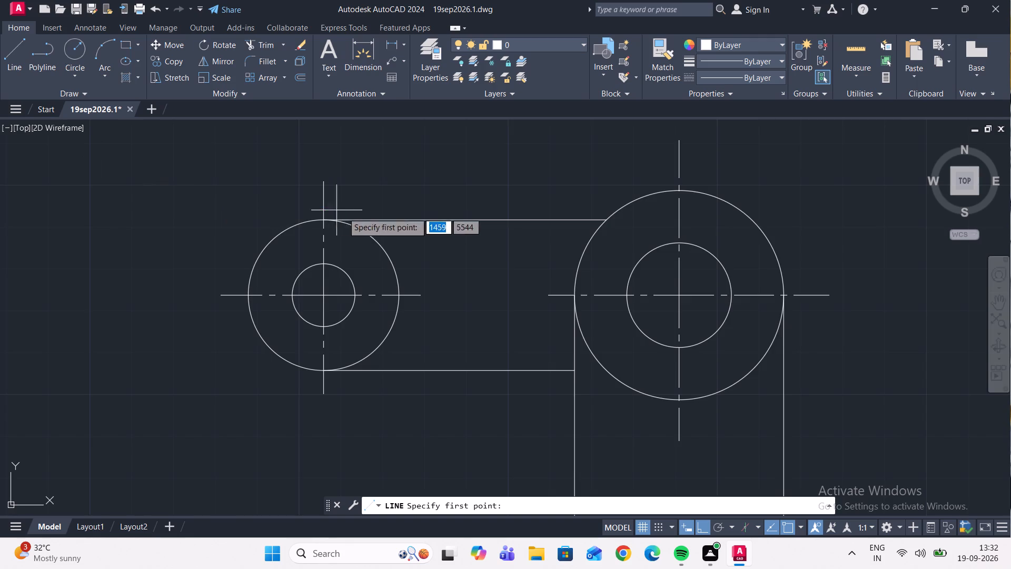
scroll(407, 242, up, 2)
click(189, 185)
scroll(193, 252, down, 4)
scroll(192, 332, up, 2)
click(197, 312)
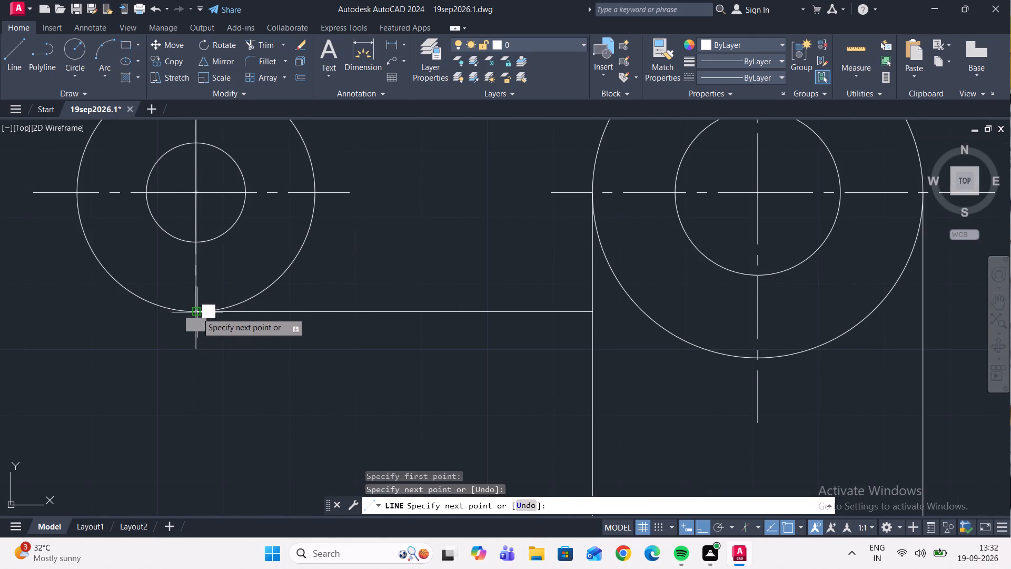
key(Escape)
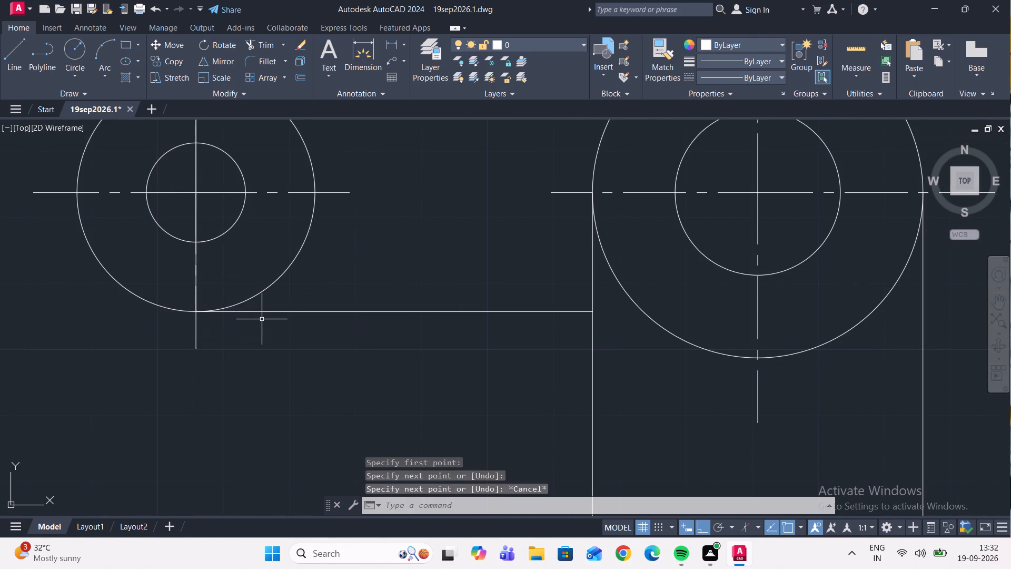
Move the vertical line at the small arm boss's centre 30 mm horizontally toward the upper boss.
click(195, 256)
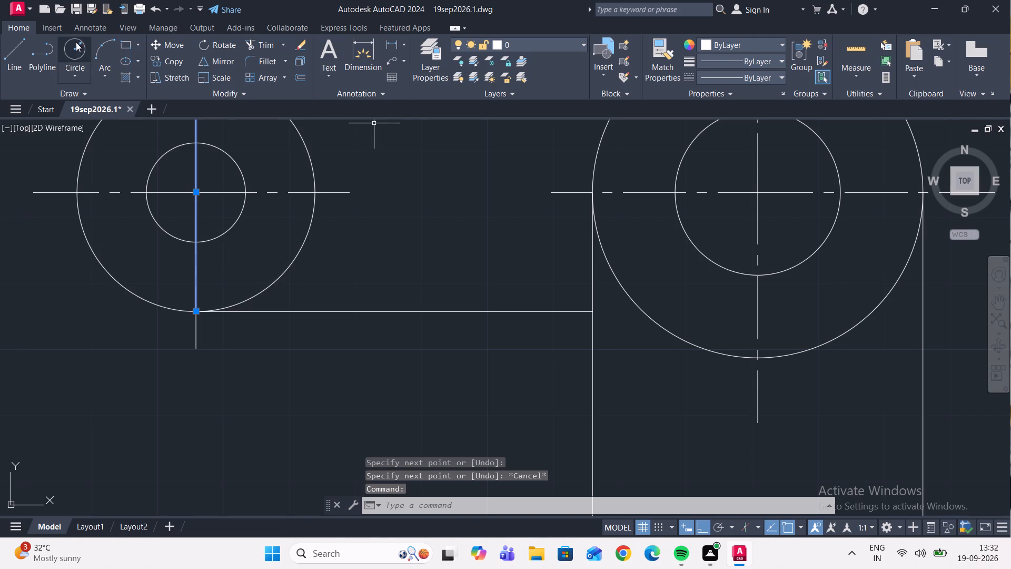
click(163, 43)
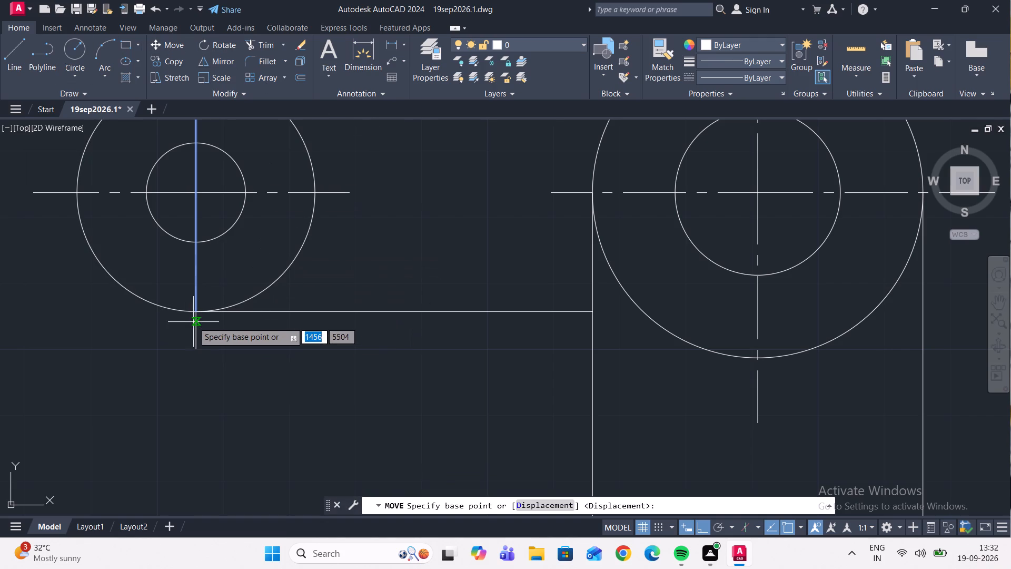
click(197, 314)
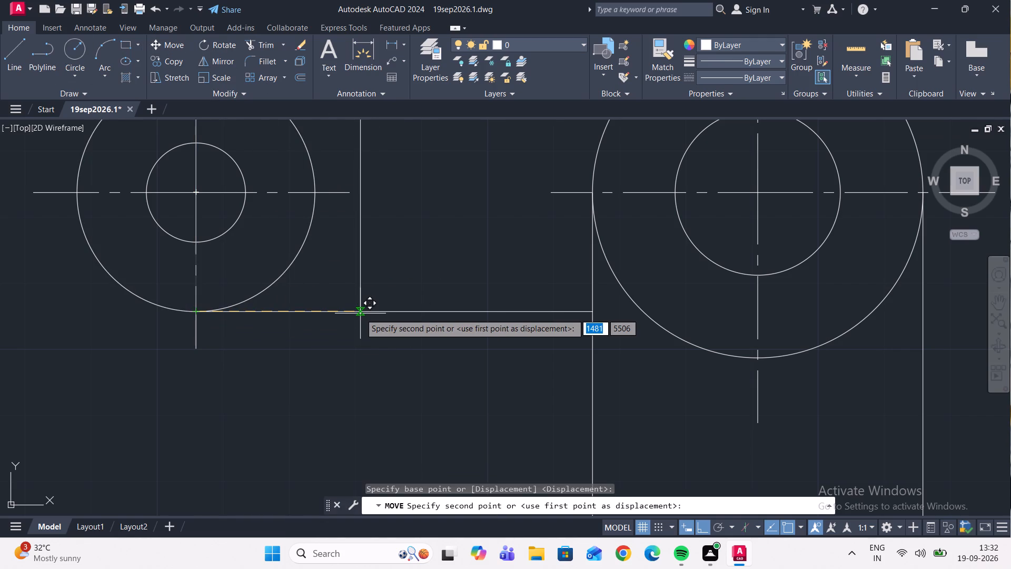
text(30)
key(Return)
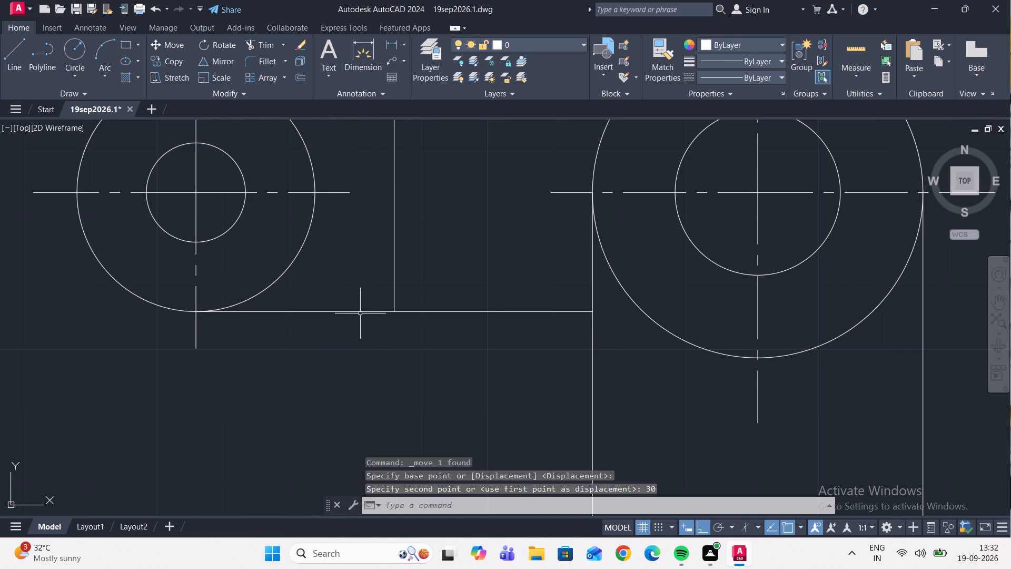
Add diameter dimensions to the small arm boss's outer circle and its hole, placing both texts outside the boss at its upper left.
scroll(360, 313, down, 3)
middle_drag(356, 291, 354, 319)
scroll(354, 318, up, 1)
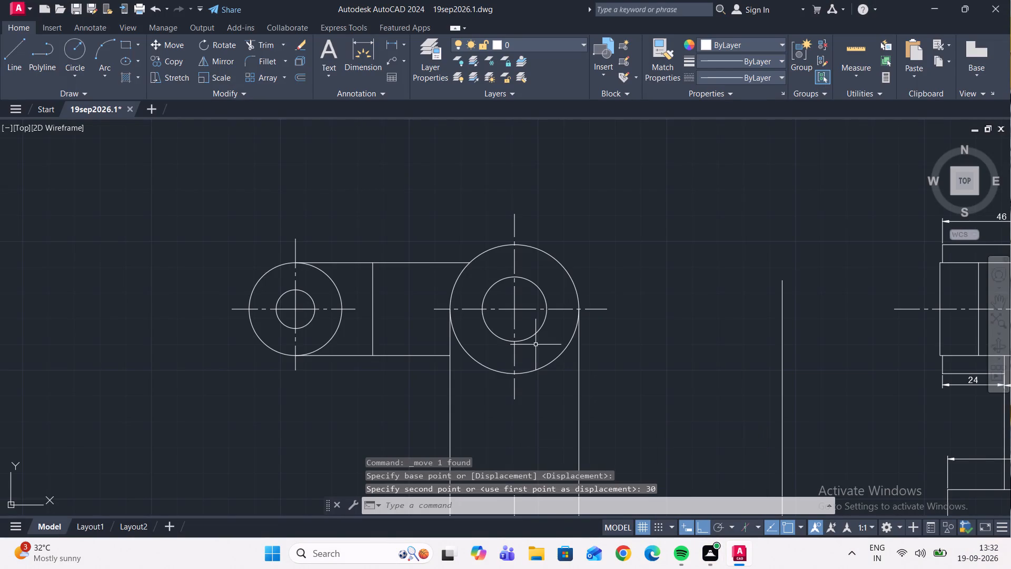
scroll(536, 344, down, 1)
scroll(383, 324, up, 1)
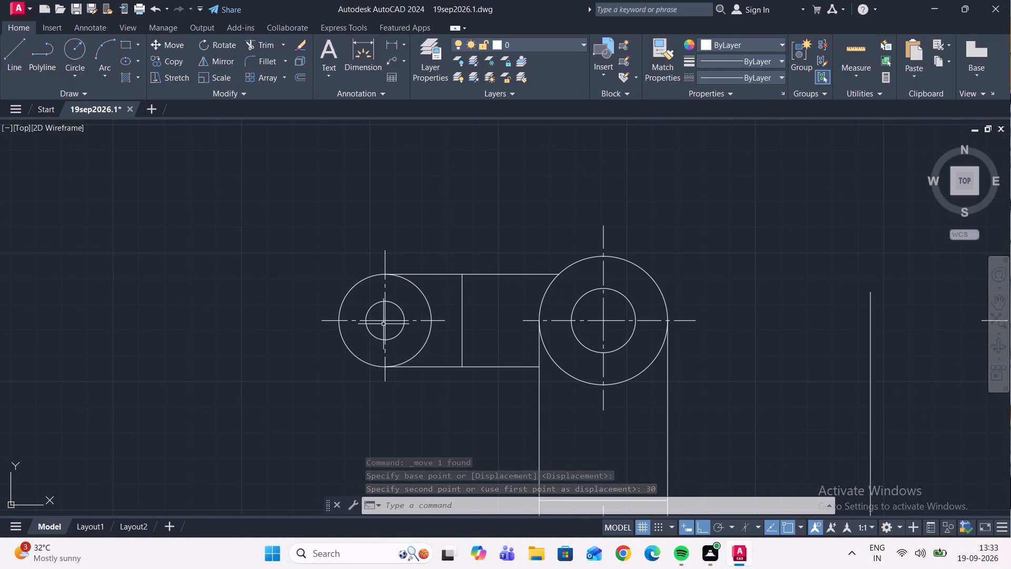
scroll(383, 323, down, 1)
middle_drag(427, 370, 366, 375)
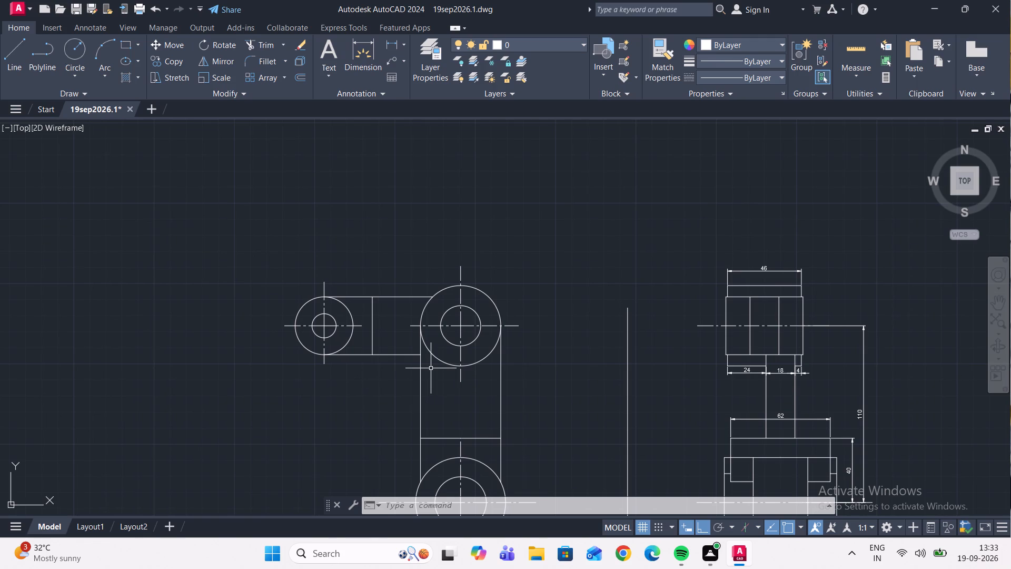
click(404, 44)
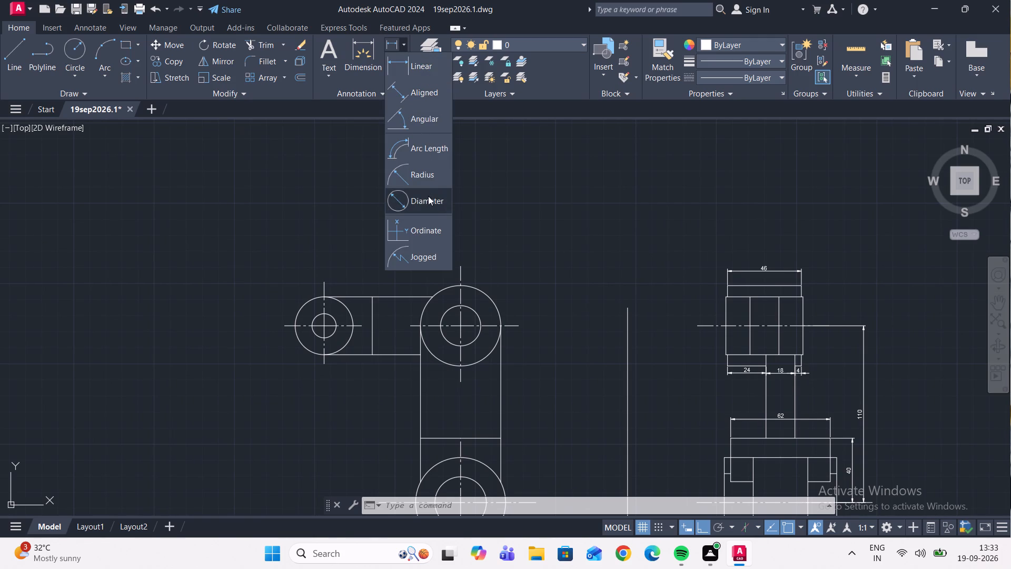
click(428, 196)
scroll(325, 321, up, 1)
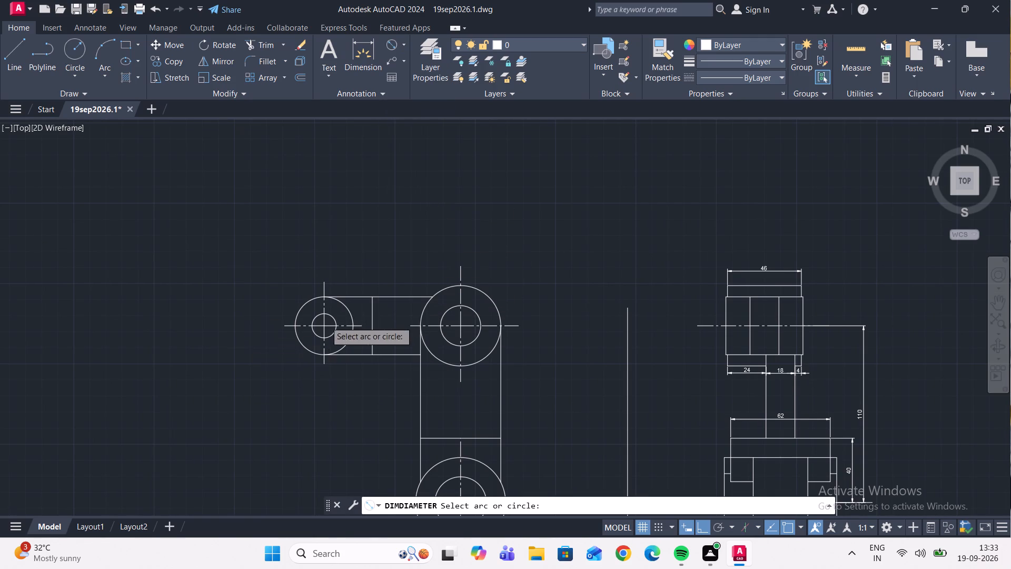
scroll(325, 321, up, 1)
click(272, 279)
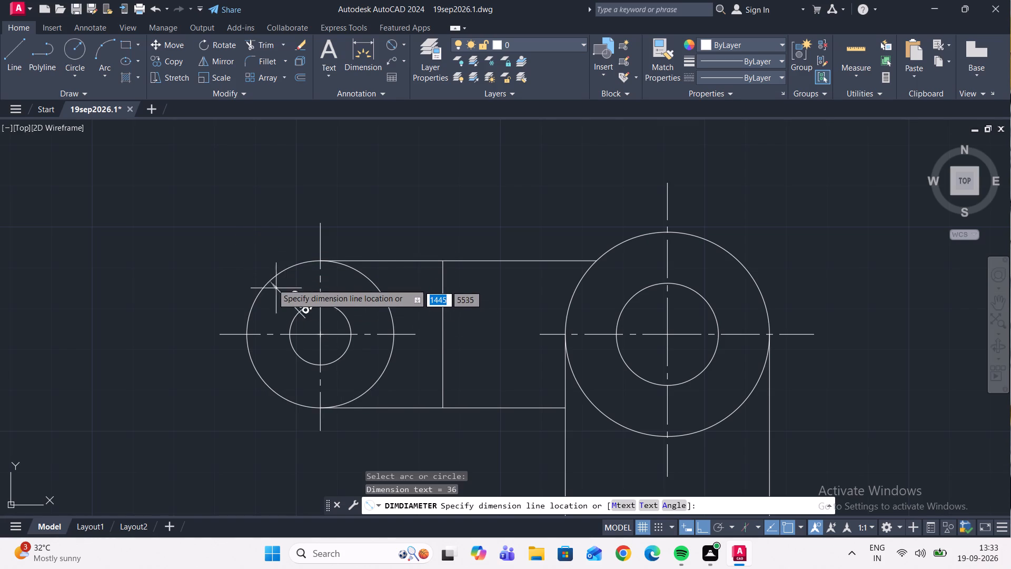
click(246, 266)
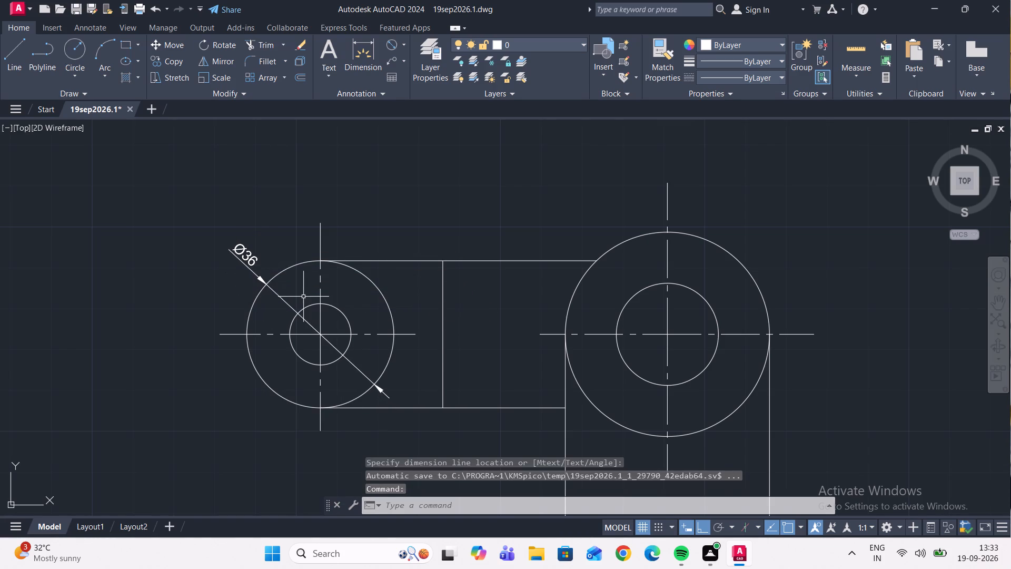
scroll(304, 297, up, 1)
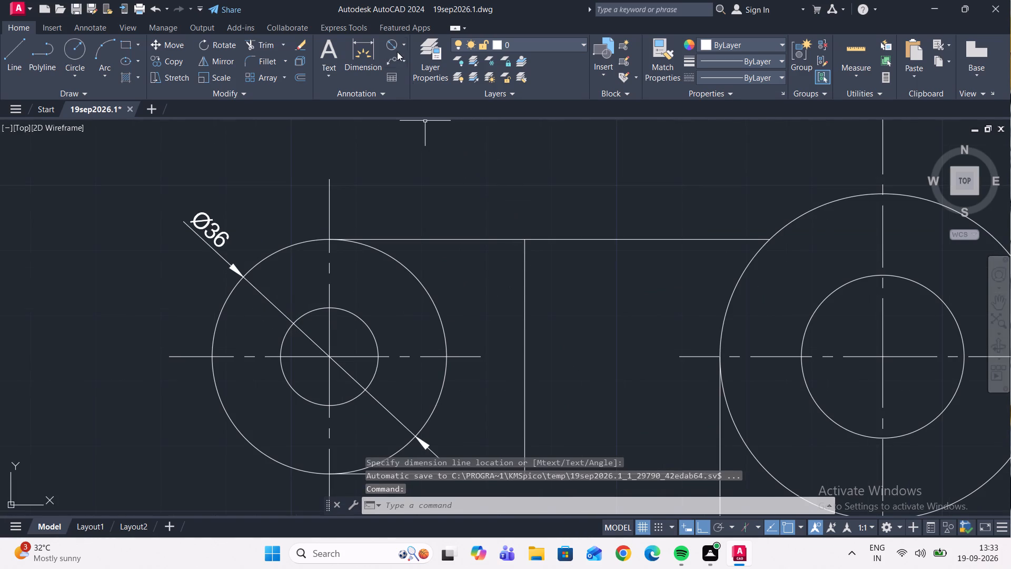
click(395, 48)
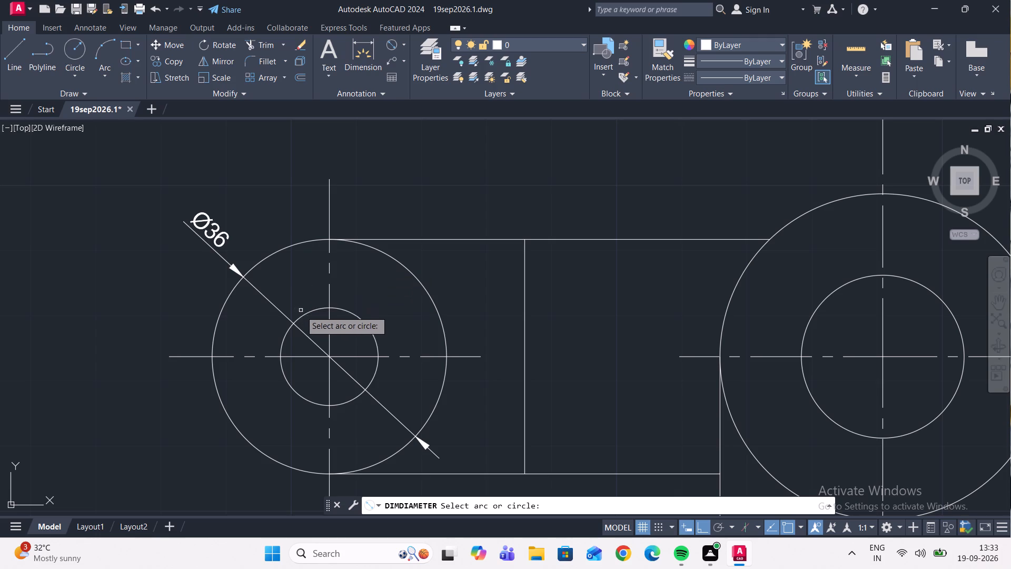
click(303, 313)
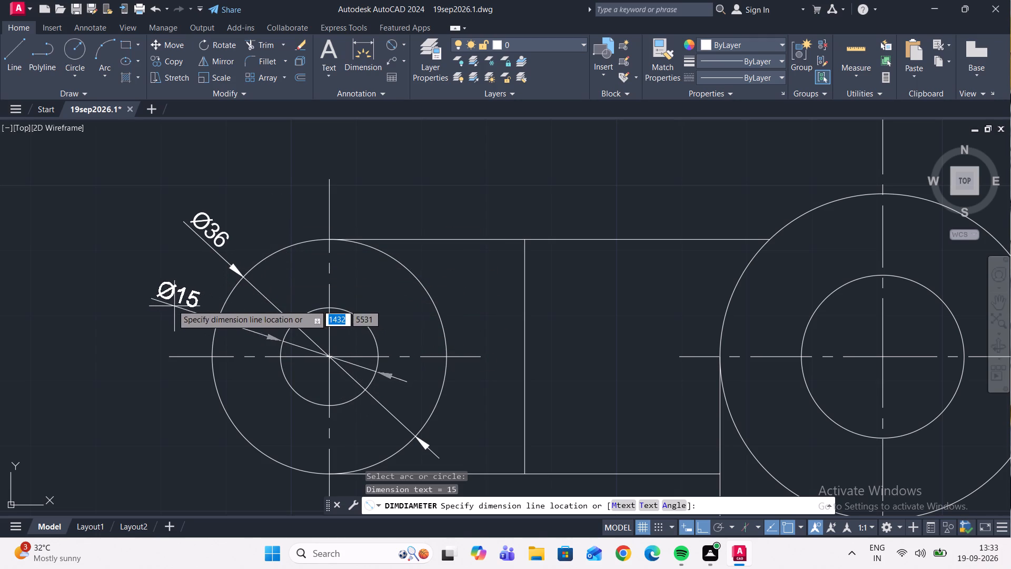
click(172, 288)
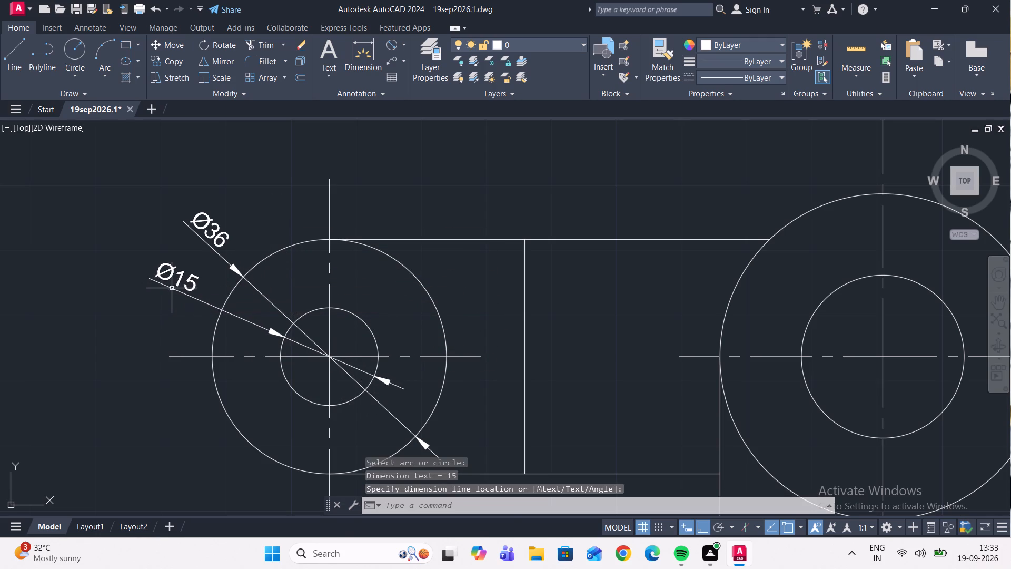
Add diameter dimensions to the upper boss's outer circle and its hole, placing both texts outside the boss at its upper right.
scroll(277, 279, down, 2)
middle_drag(308, 282, 231, 271)
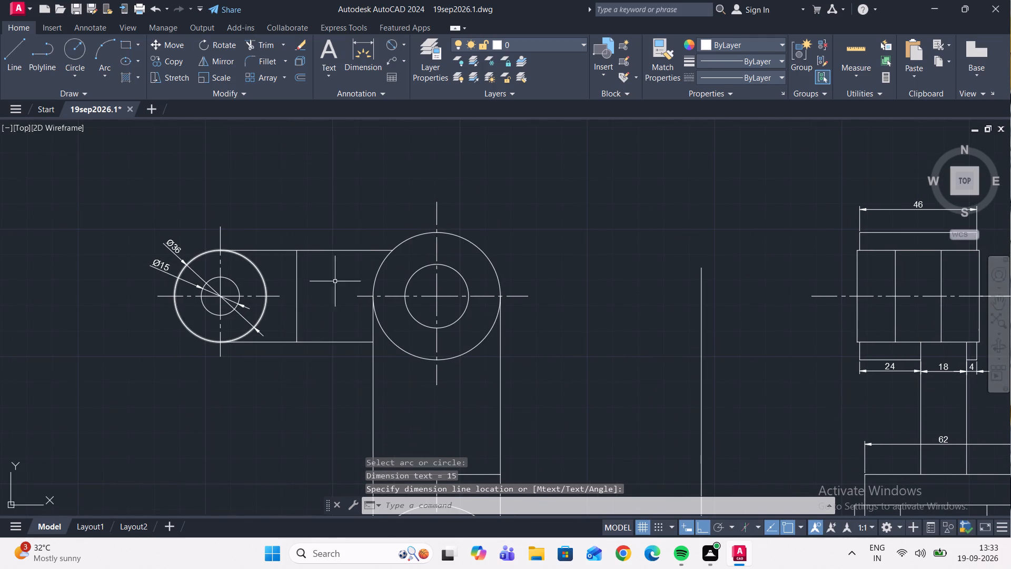
middle_drag(349, 294, 287, 330)
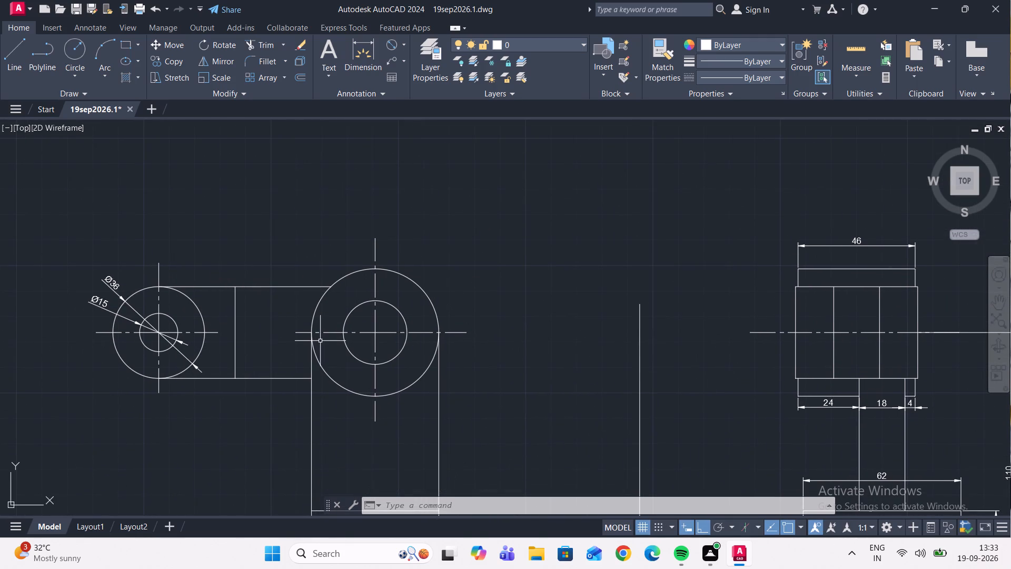
click(394, 45)
click(411, 281)
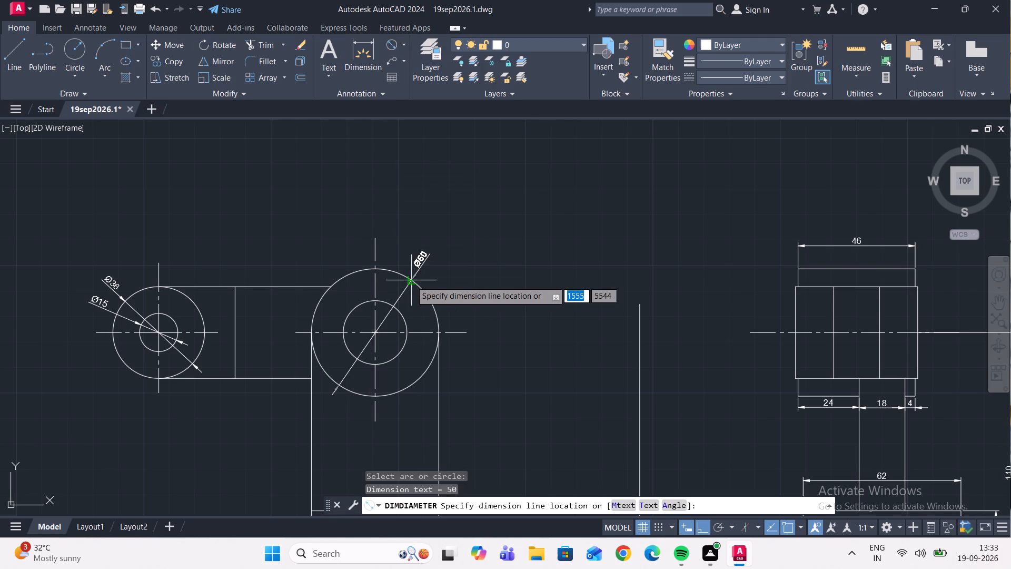
scroll(427, 281, up, 1)
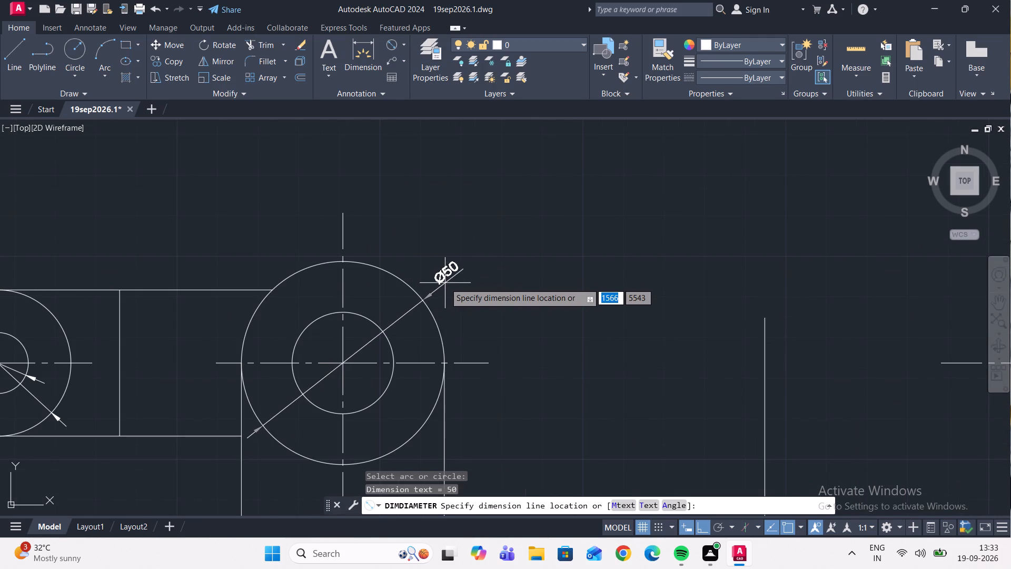
click(445, 283)
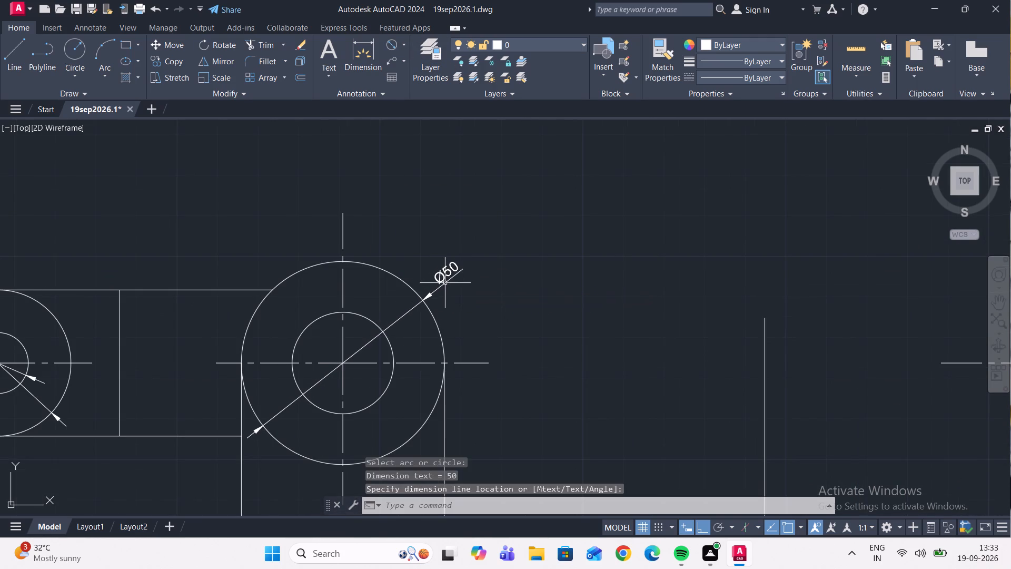
click(389, 50)
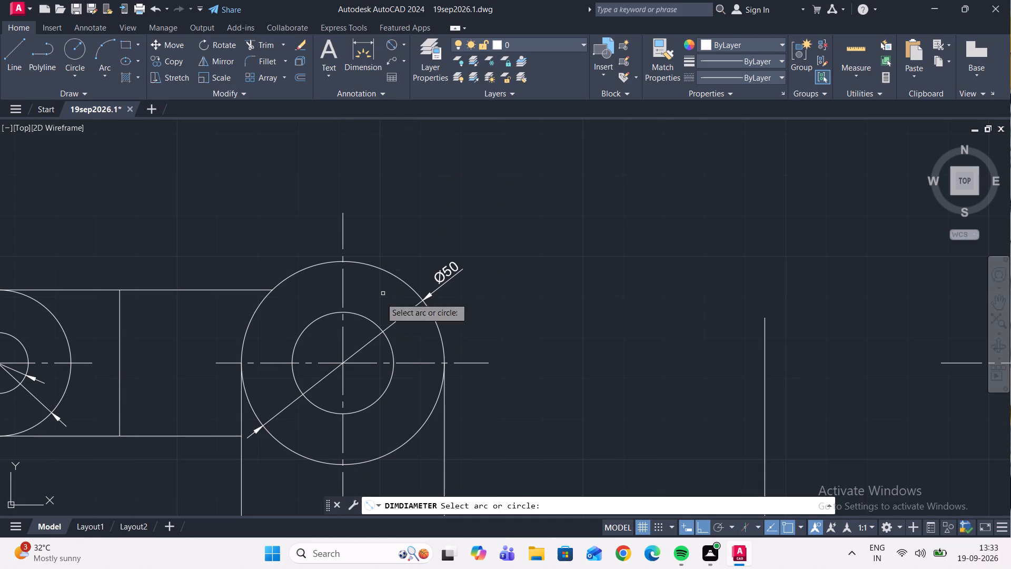
click(373, 324)
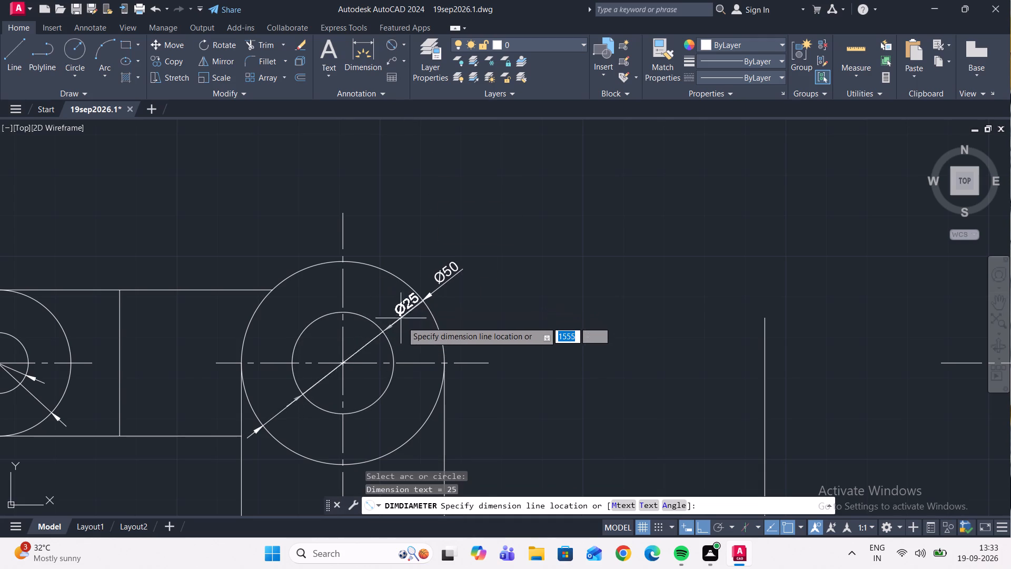
click(465, 319)
Add diameter dimensions to the lower boss's outer circle and its hole, placing both texts outside the boss at its upper right.
scroll(478, 278, down, 2)
middle_drag(511, 313, 501, 226)
middle_drag(502, 288, 508, 234)
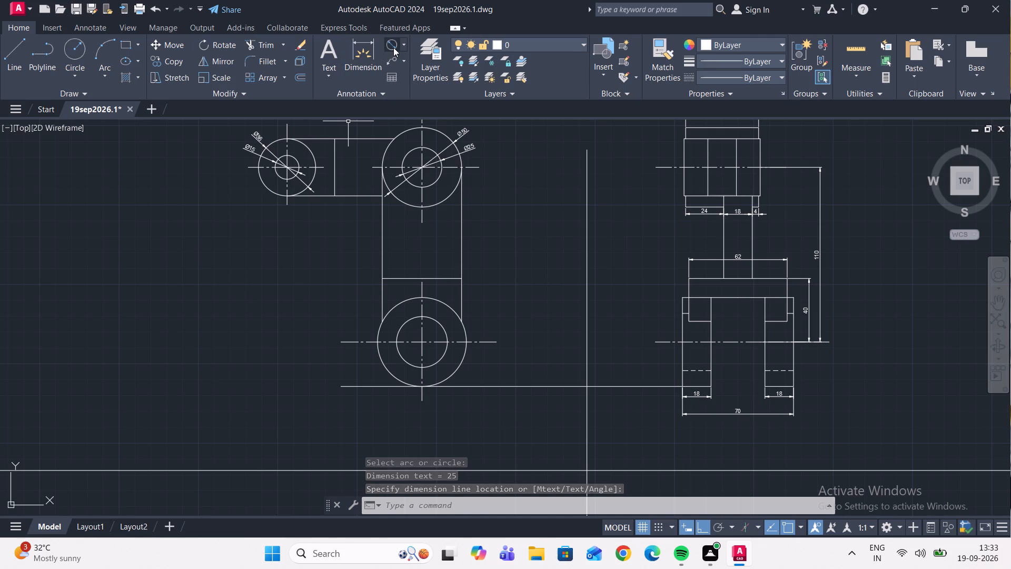
click(393, 47)
click(452, 310)
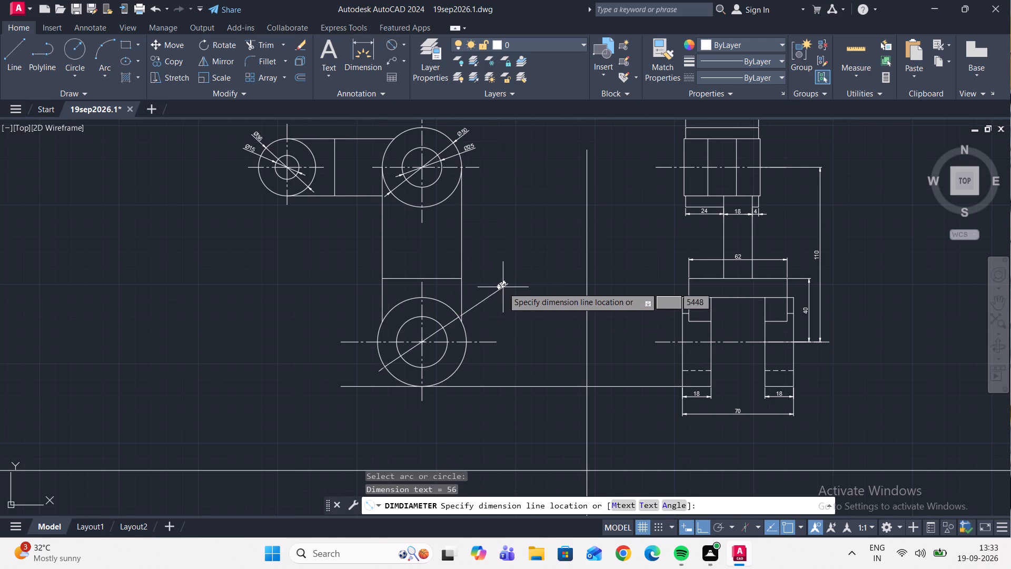
scroll(503, 299, up, 2)
click(473, 316)
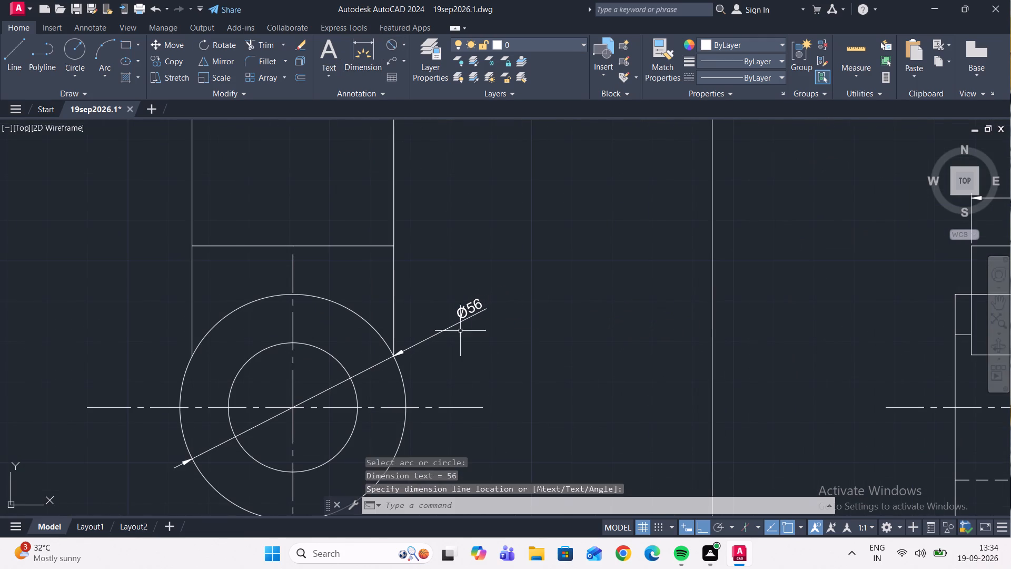
click(392, 50)
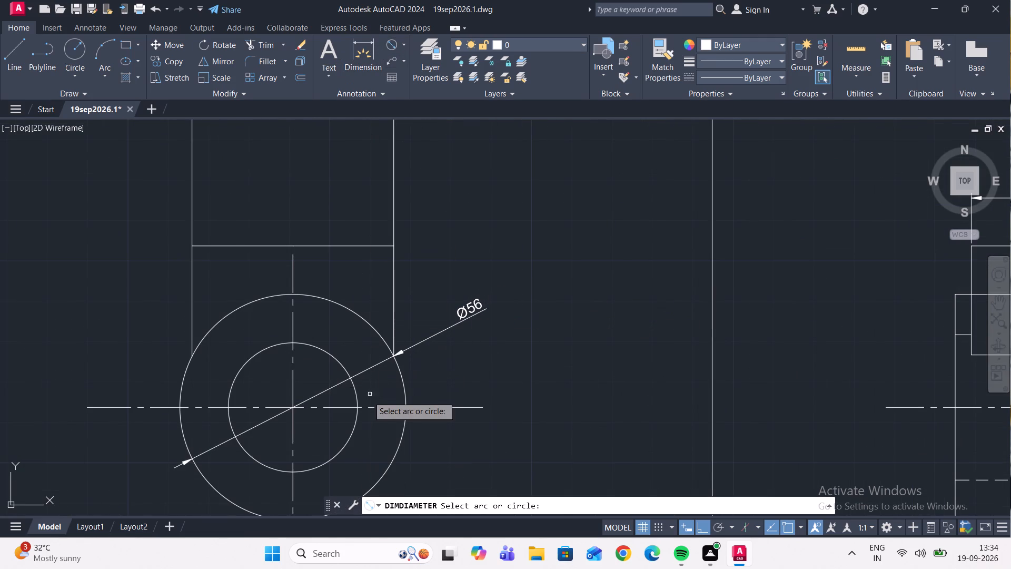
click(356, 396)
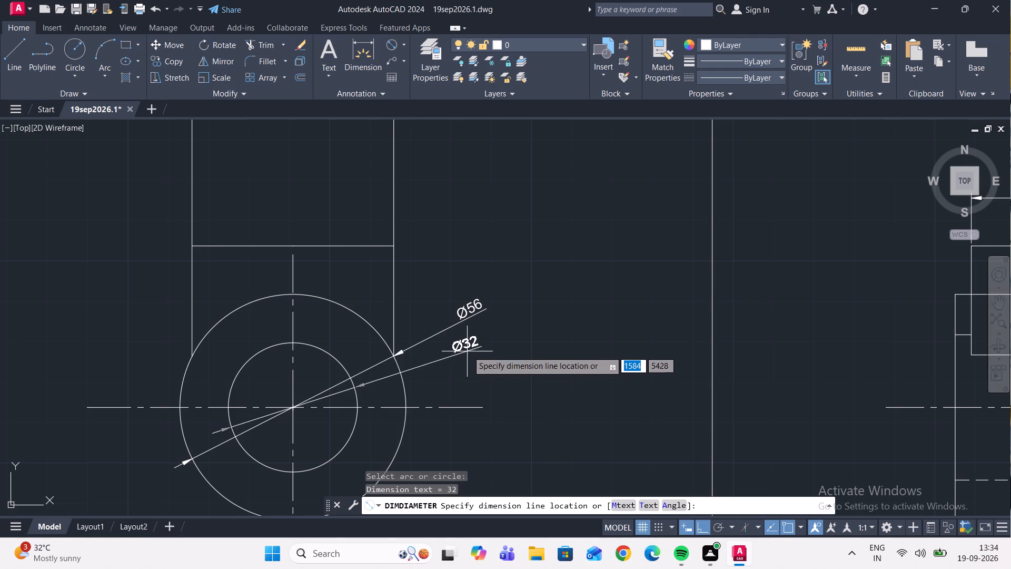
click(485, 351)
Add a horizontal linear dimension below the small arm, from its vertical edge line to the bottom of the boss's outer circle at the centre line.
scroll(511, 290, down, 2)
middle_drag(512, 290, 516, 322)
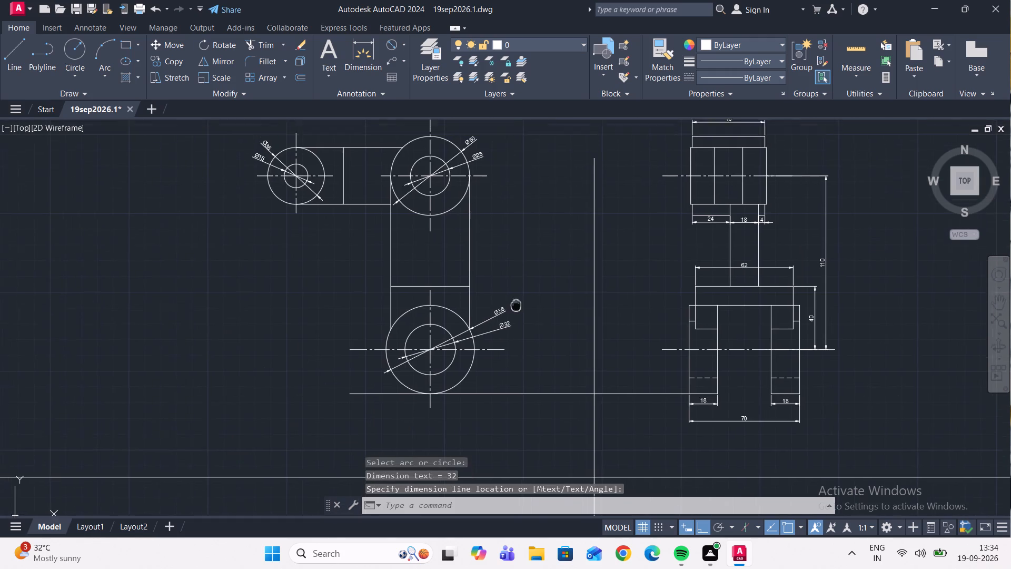
middle_drag(516, 322, 521, 353)
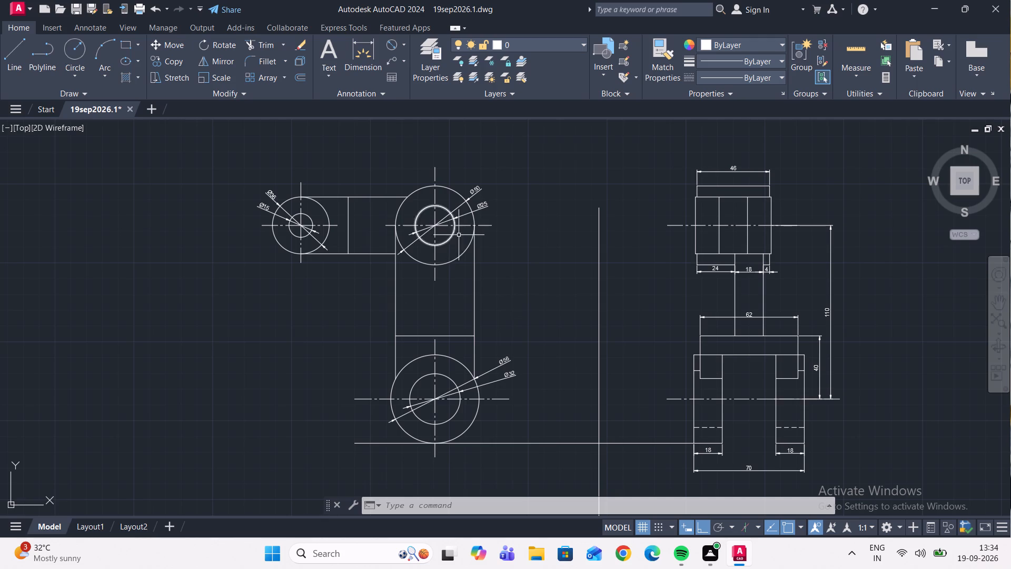
click(405, 46)
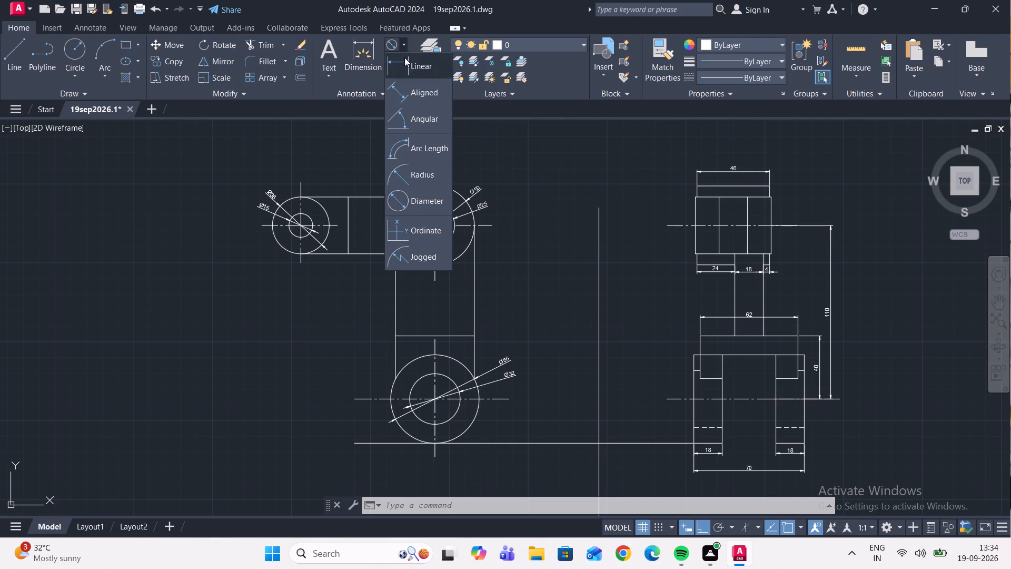
click(404, 66)
scroll(355, 254, up, 2)
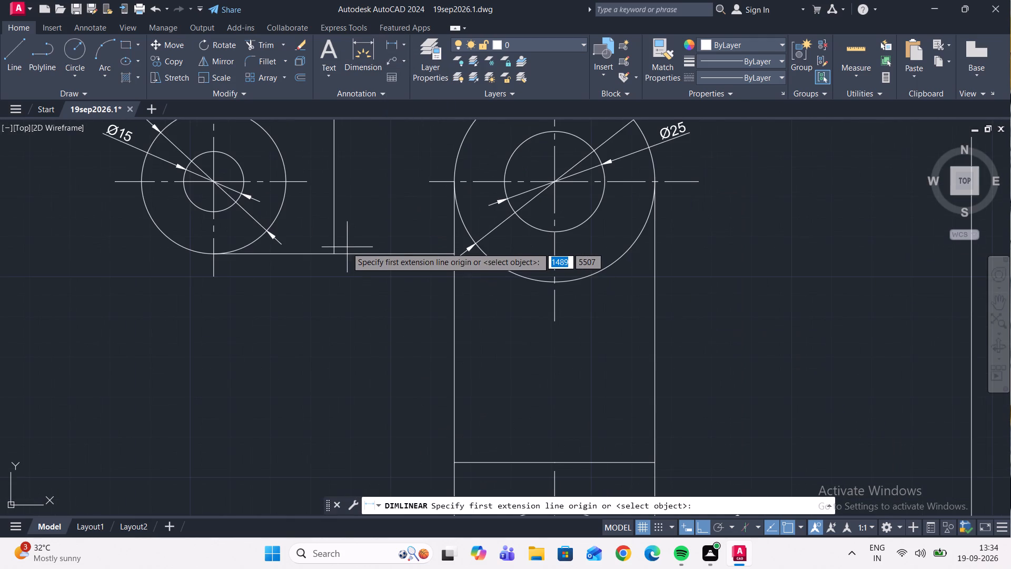
click(336, 253)
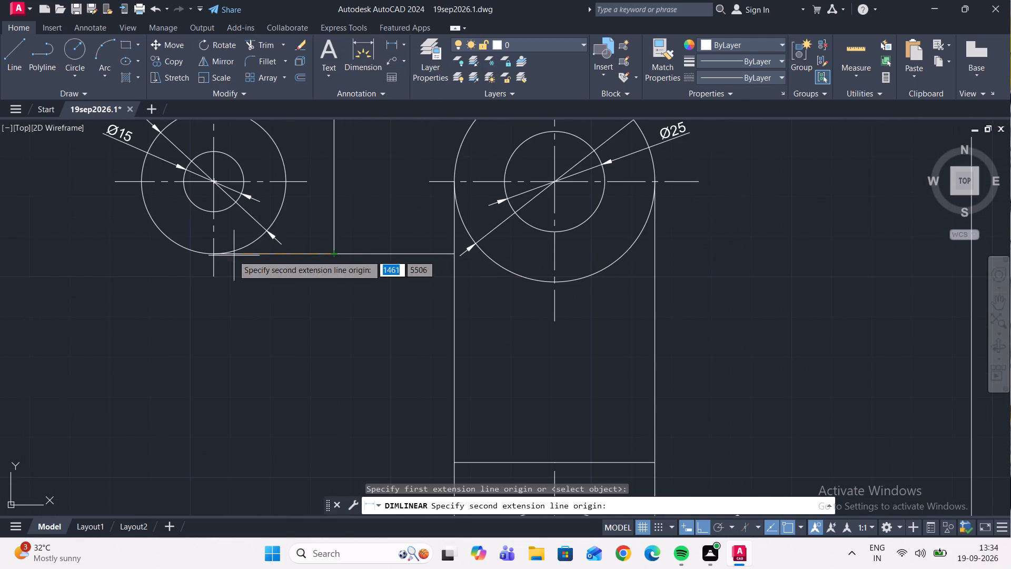
click(212, 253)
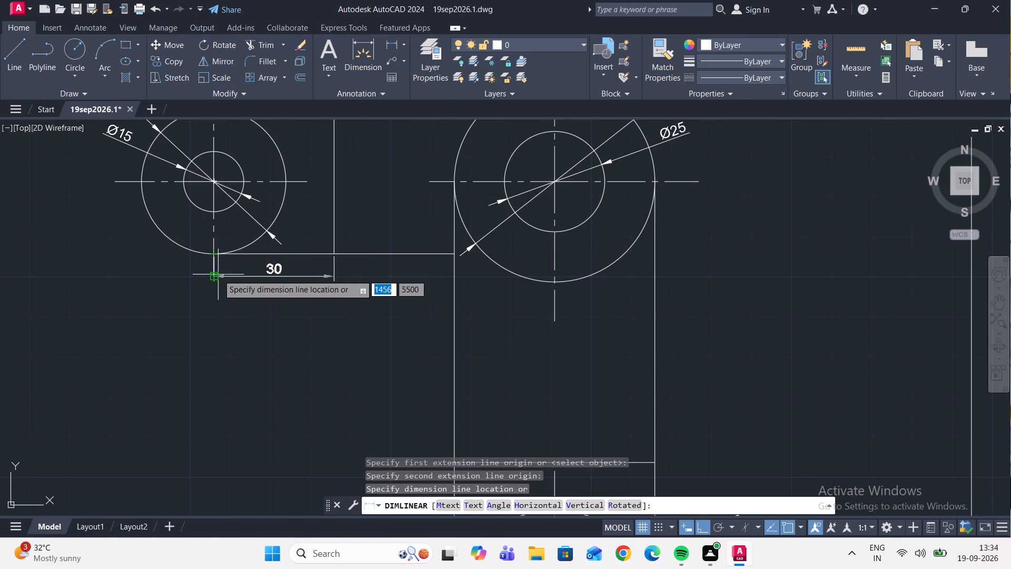
click(218, 274)
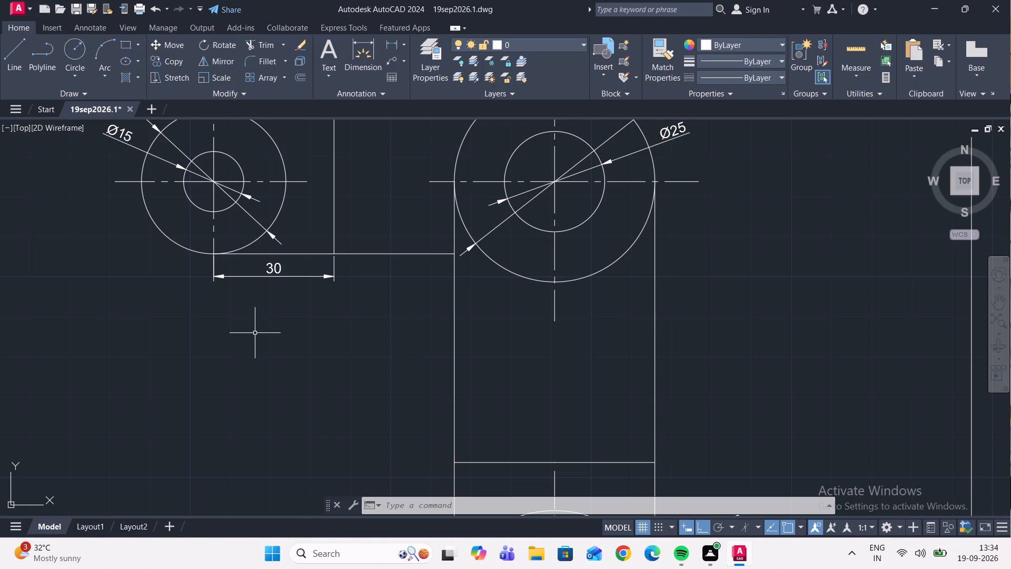
middle_drag(269, 329, 200, 378)
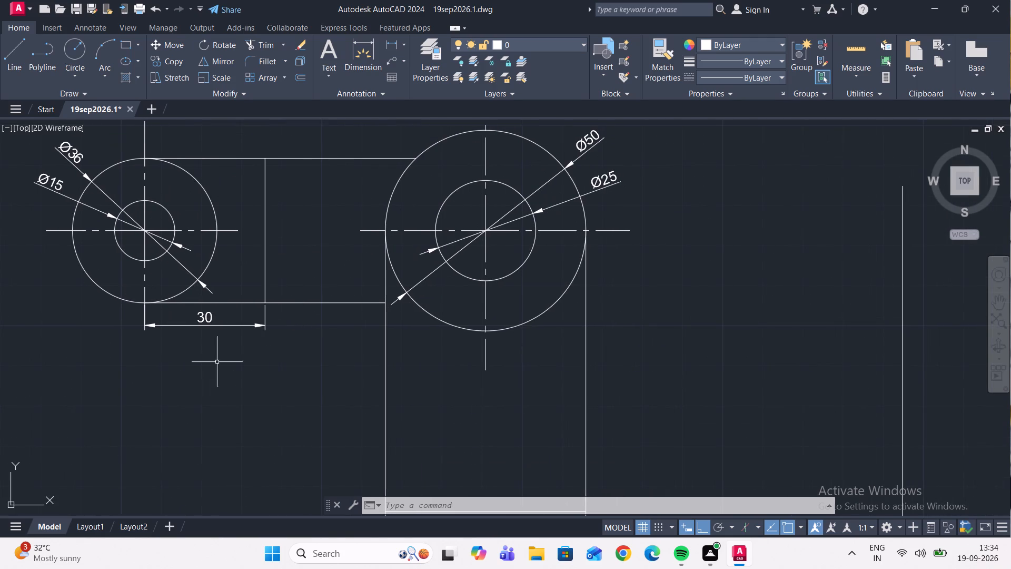
Add a horizontal linear dimension between the centres of the upper boss and the small arm boss, placed above the arm.
scroll(240, 376, down, 2)
middle_drag(254, 397, 256, 328)
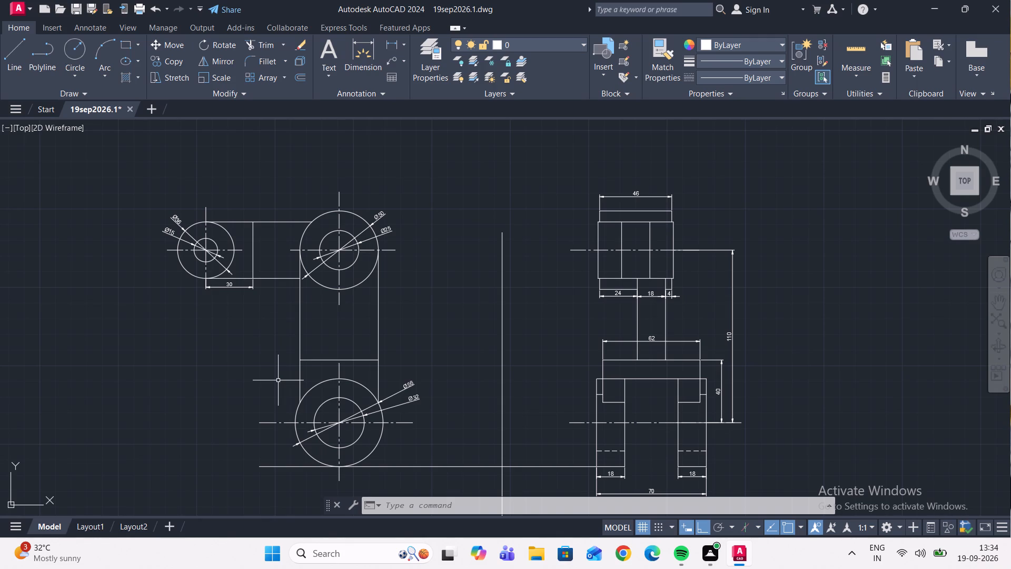
scroll(278, 380, down, 2)
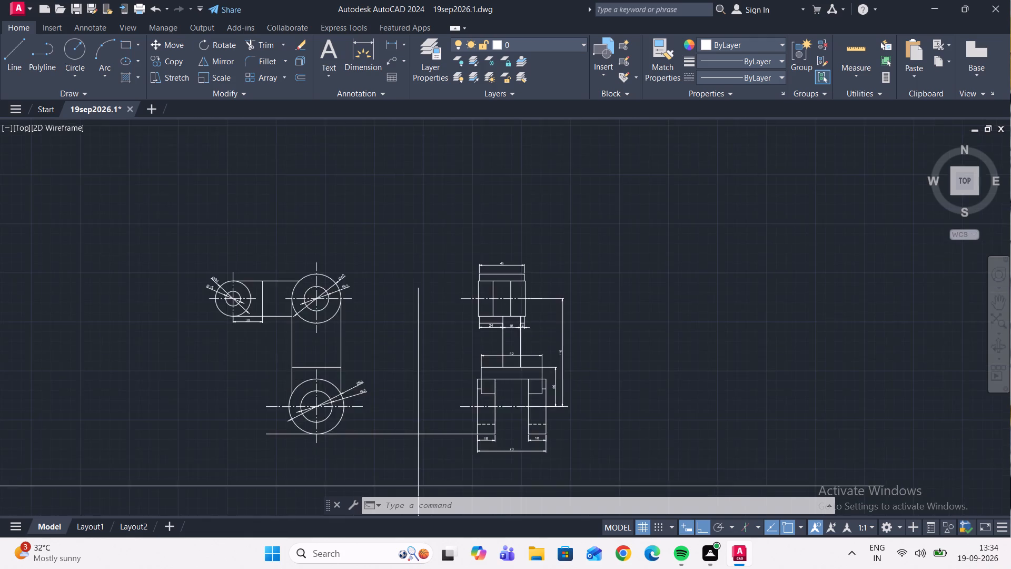
scroll(273, 317, up, 1)
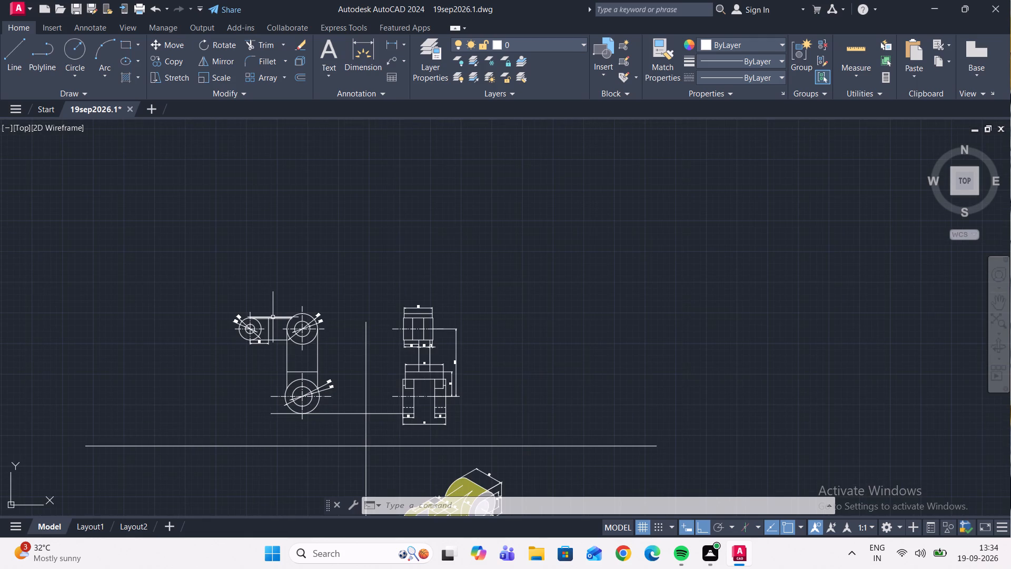
middle_drag(284, 369, 291, 295)
middle_drag(289, 313, 262, 345)
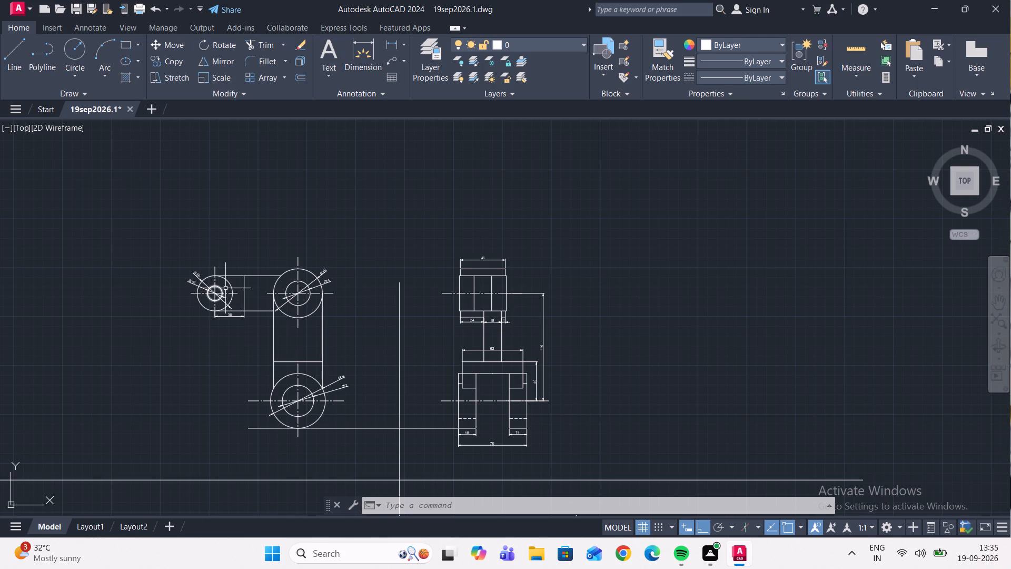
scroll(226, 288, up, 1)
middle_drag(227, 288, 205, 385)
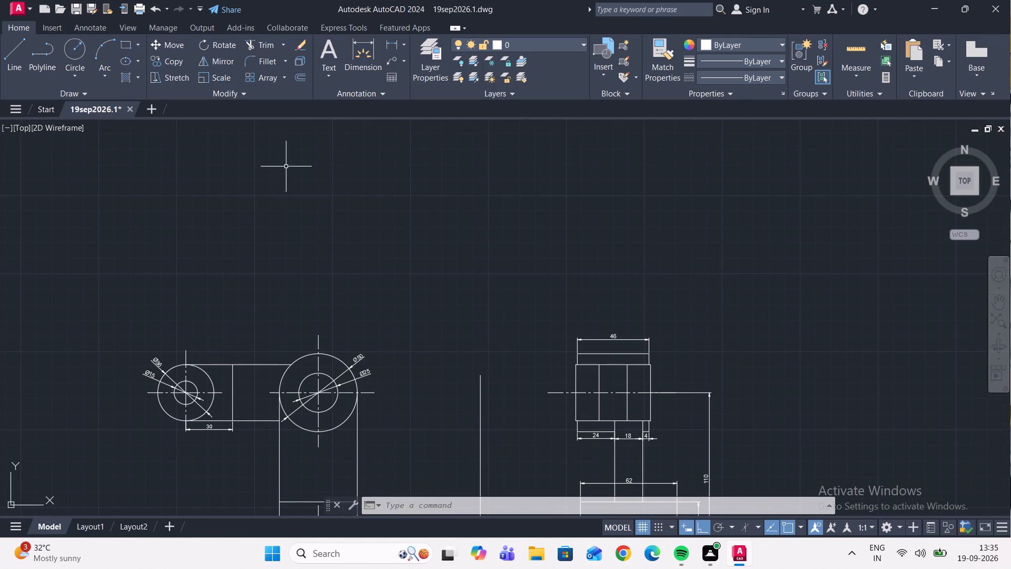
click(391, 47)
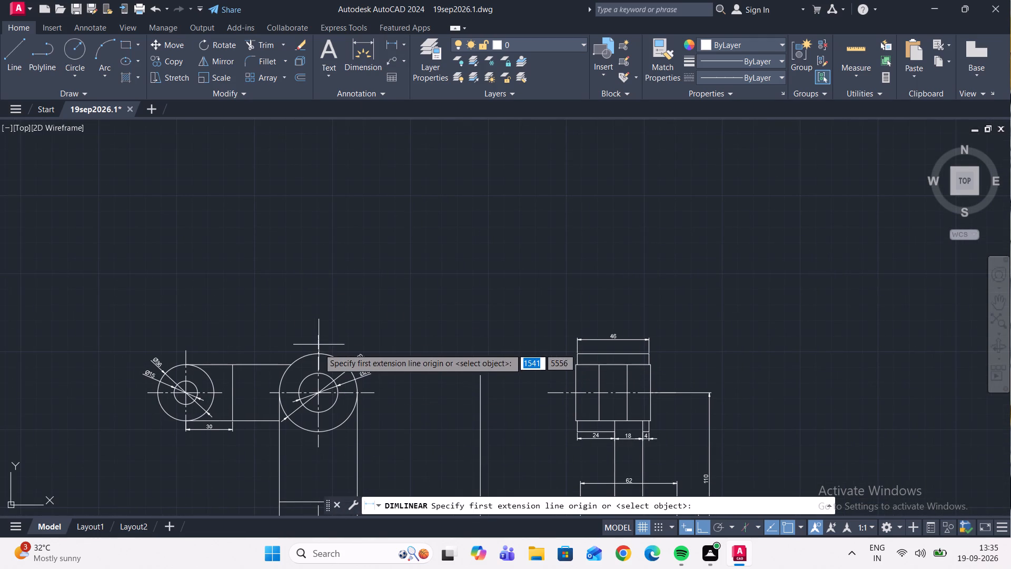
scroll(313, 394, up, 3)
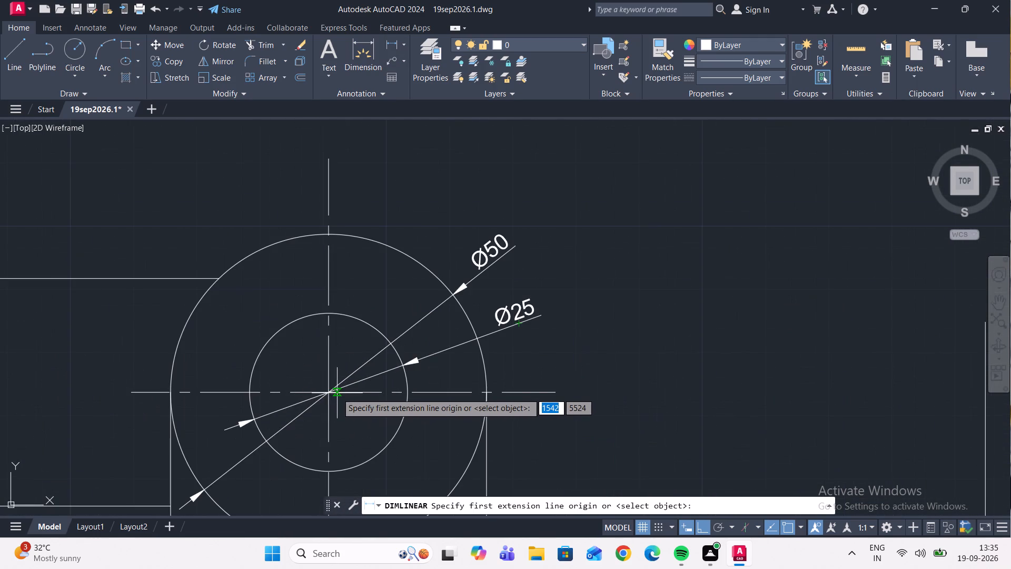
click(330, 393)
scroll(246, 397, down, 3)
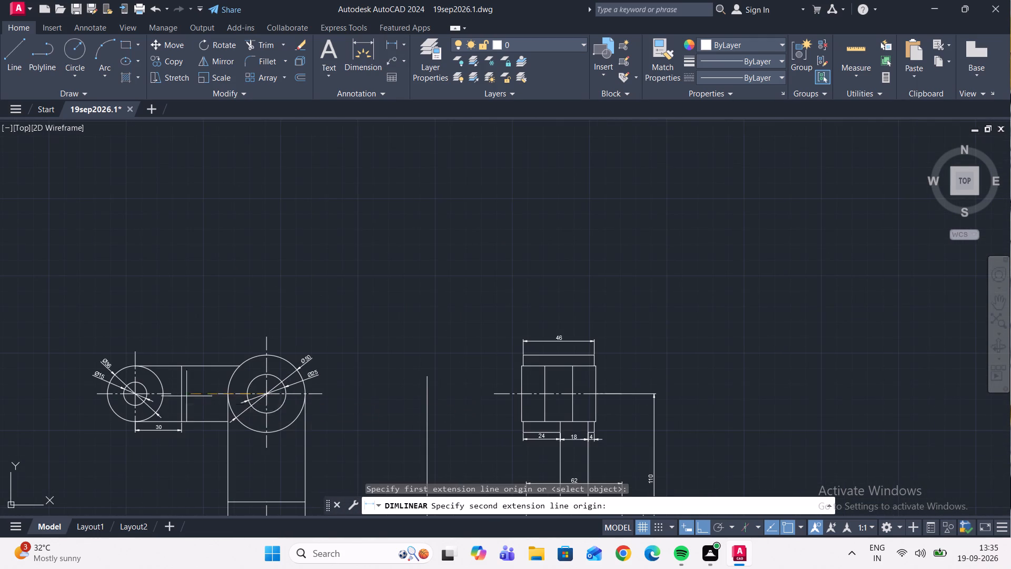
scroll(140, 394, up, 1)
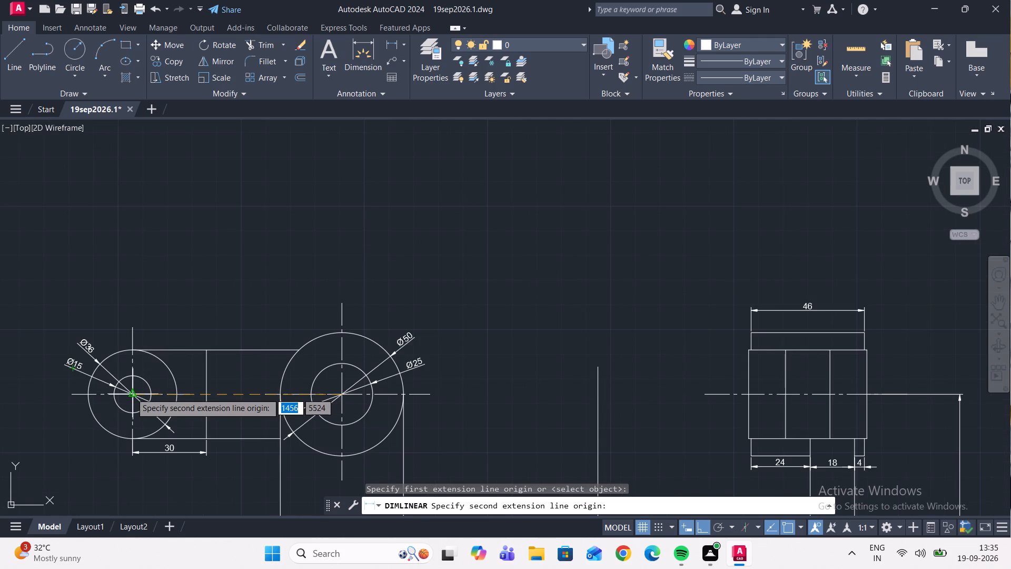
click(131, 393)
scroll(180, 282, up, 2)
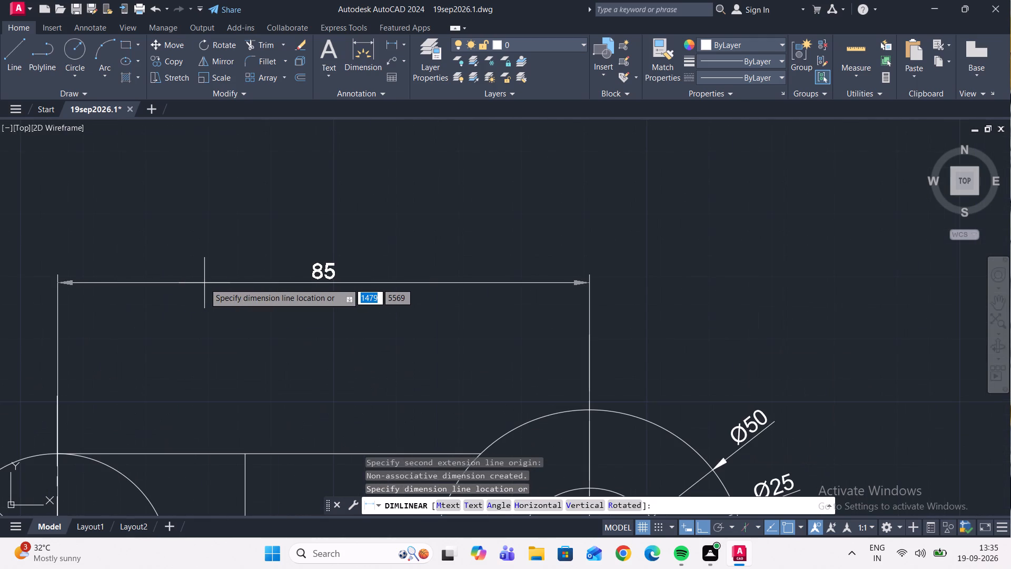
click(204, 283)
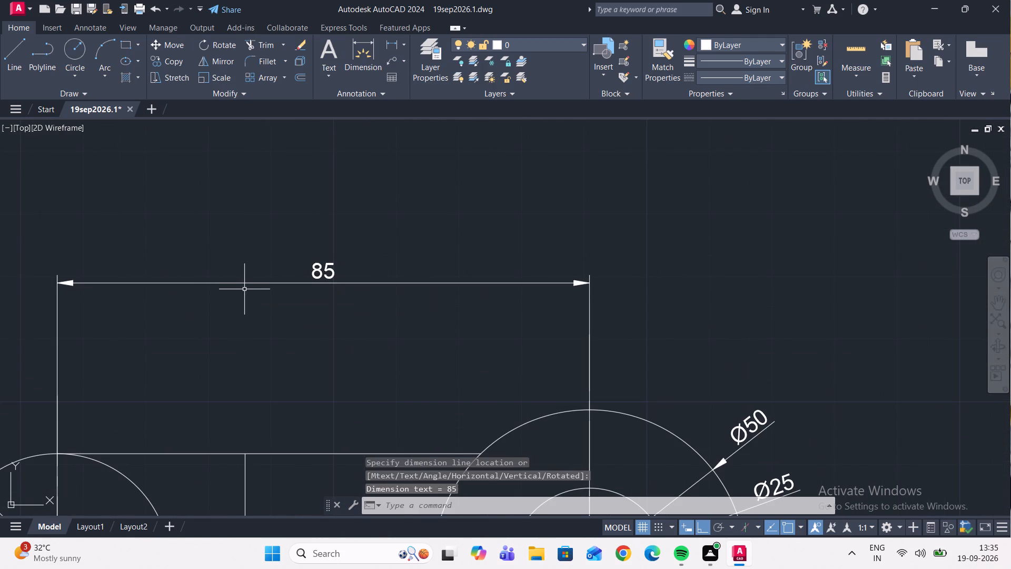
Add a vertical linear dimension from the lower boss's centre to the horizontal edge line above it, placed left of the boss.
scroll(316, 287, down, 2)
scroll(475, 286, down, 1)
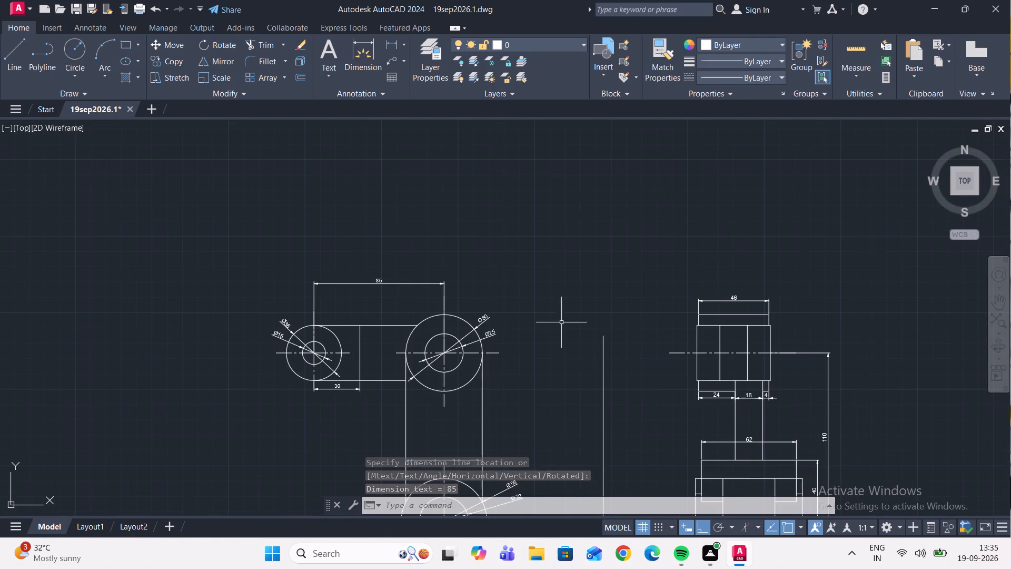
scroll(467, 254, down, 3)
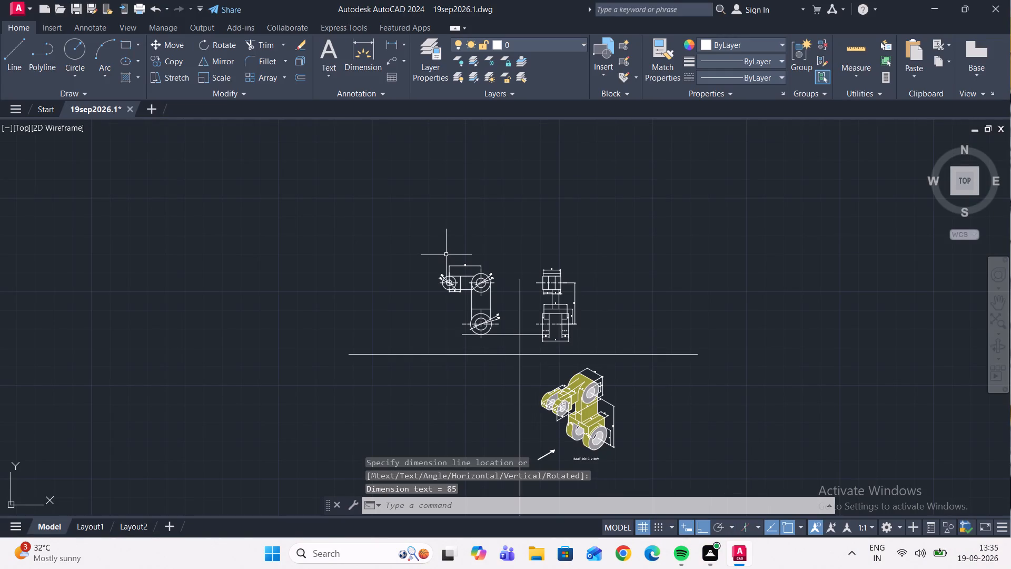
middle_drag(449, 304, 366, 272)
scroll(397, 244, up, 3)
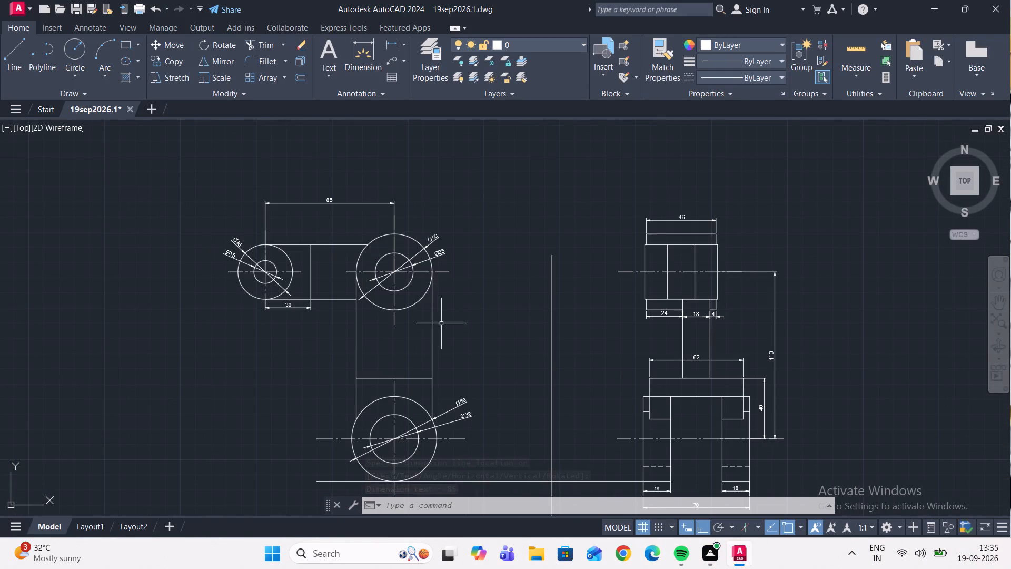
scroll(403, 372, up, 1)
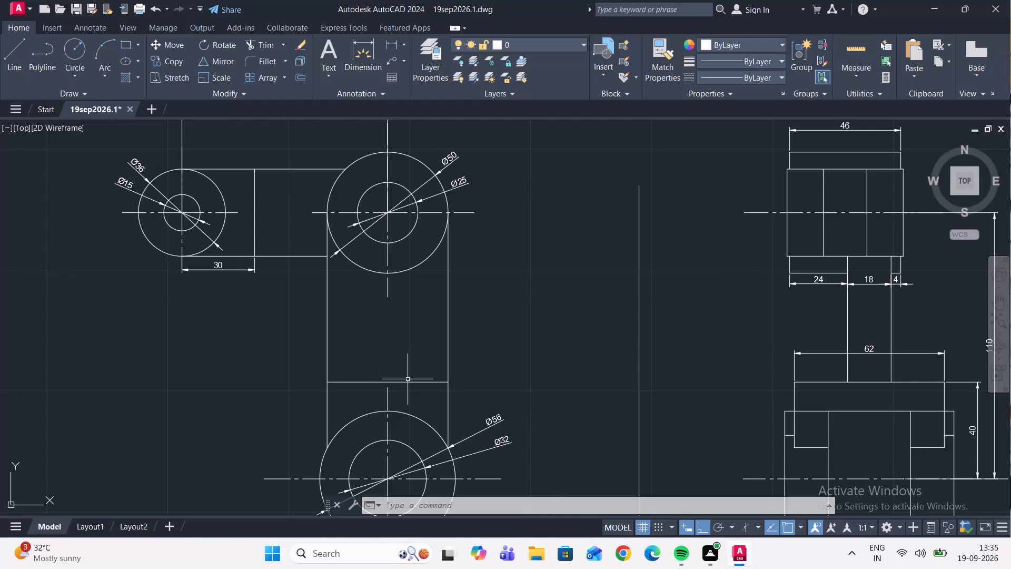
click(391, 39)
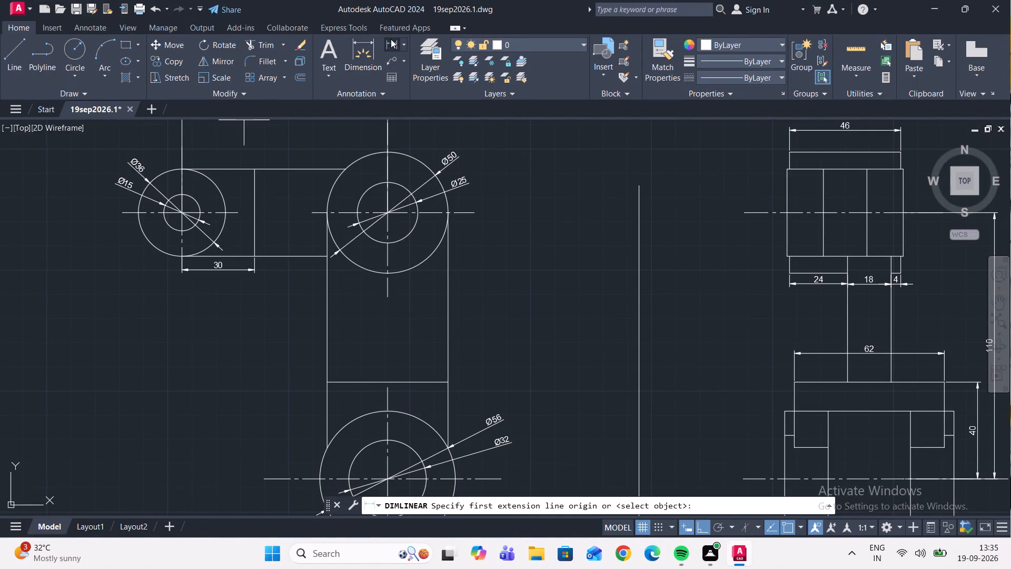
scroll(368, 215, down, 2)
scroll(365, 333, up, 2)
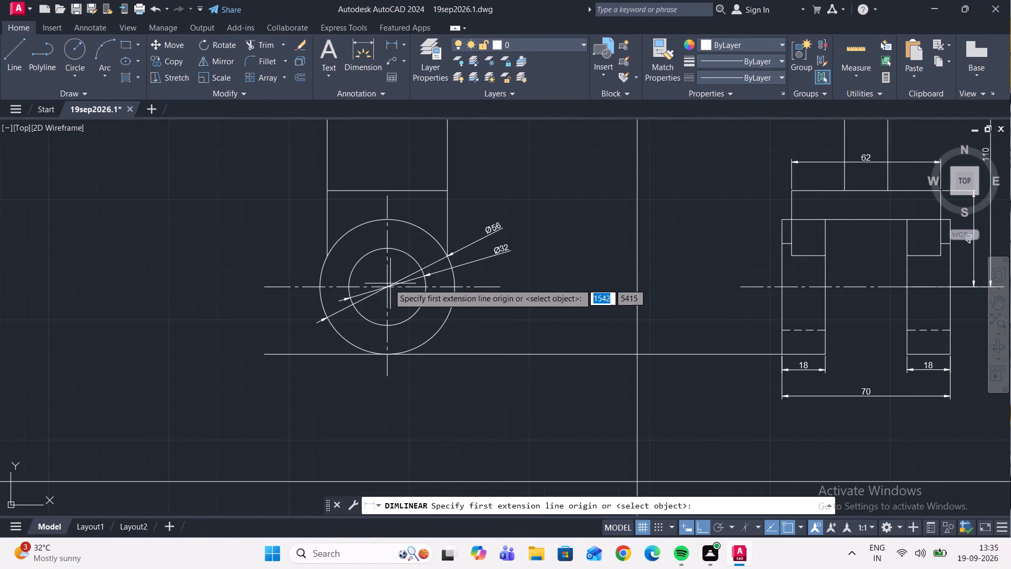
click(385, 284)
click(387, 191)
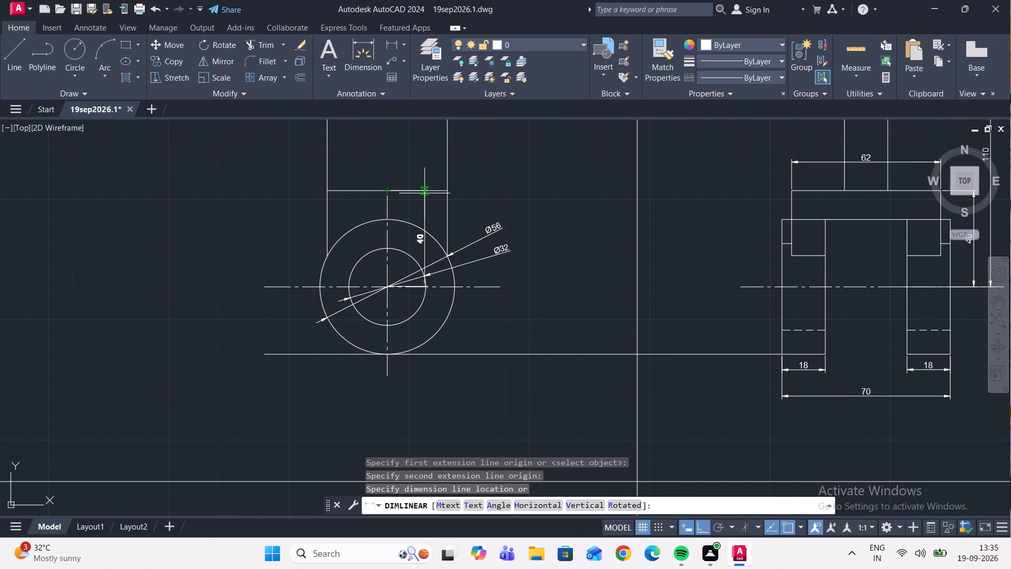
scroll(309, 208, up, 1)
click(305, 209)
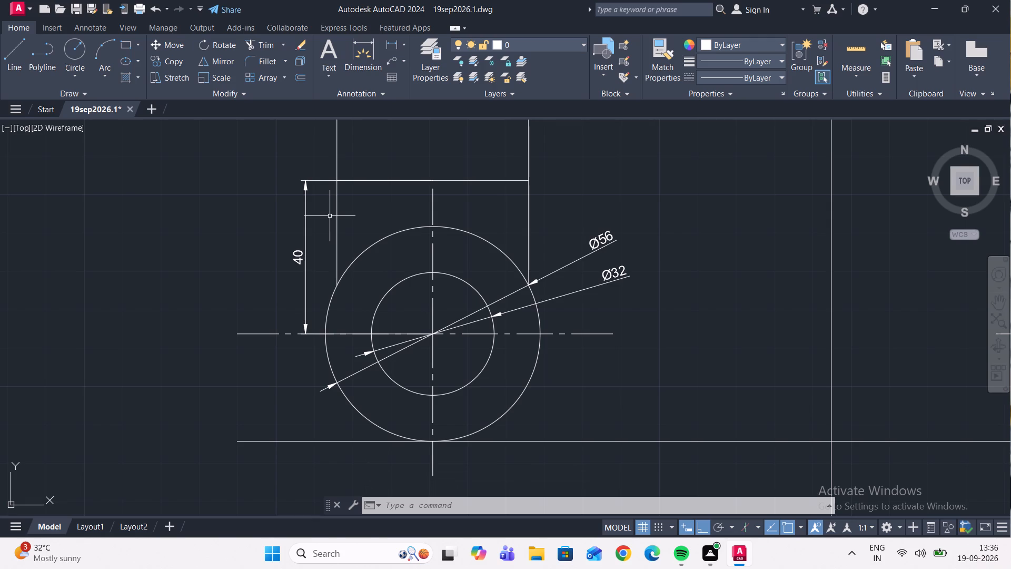
Erase the horizontal projection line running from beneath the lower boss to the bottom of the forked side view.
scroll(330, 216, down, 1)
scroll(298, 220, up, 2)
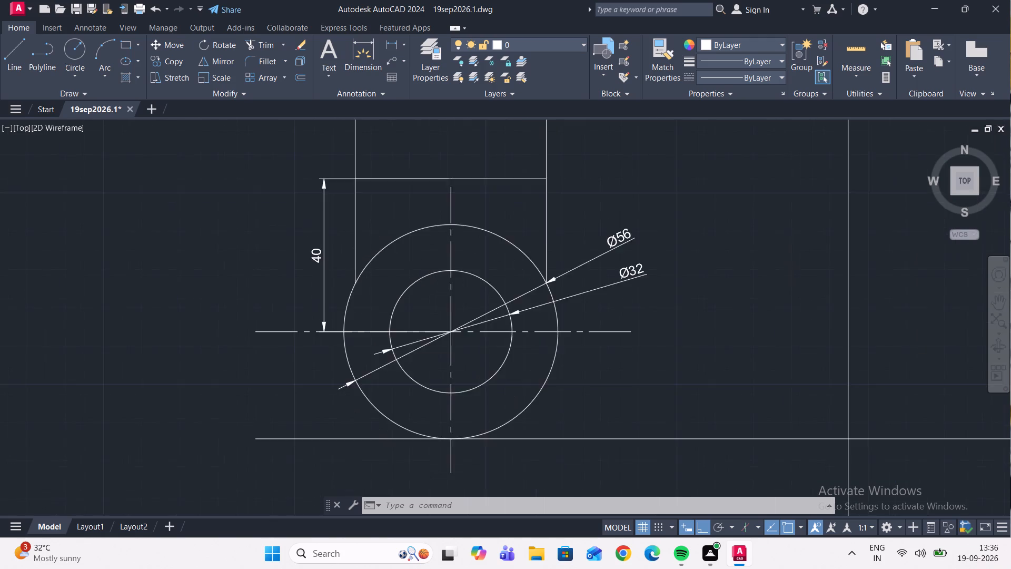
middle_drag(381, 239, 274, 282)
scroll(330, 232, down, 2)
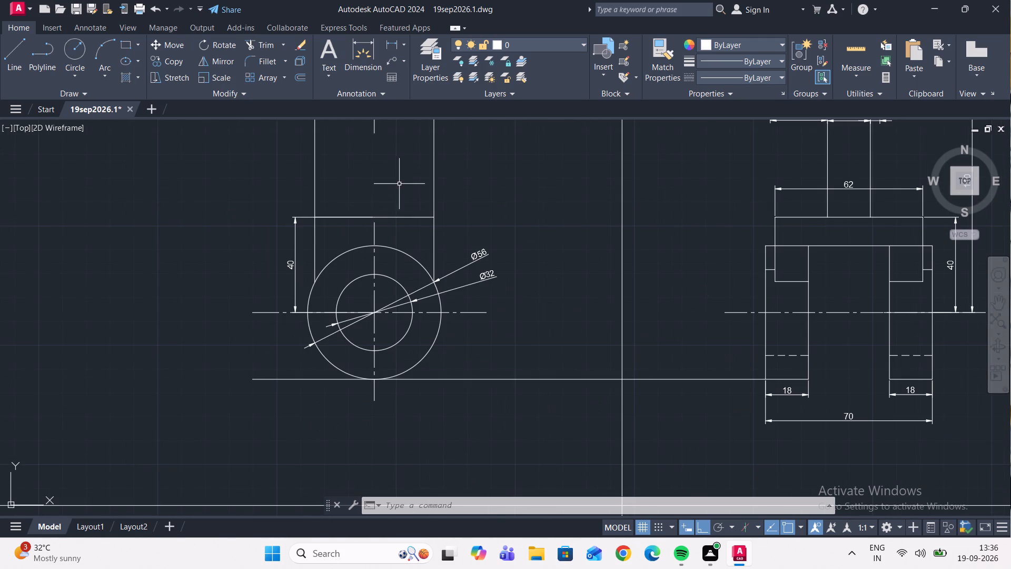
middle_drag(384, 200, 321, 214)
scroll(397, 209, down, 2)
middle_drag(413, 197, 404, 232)
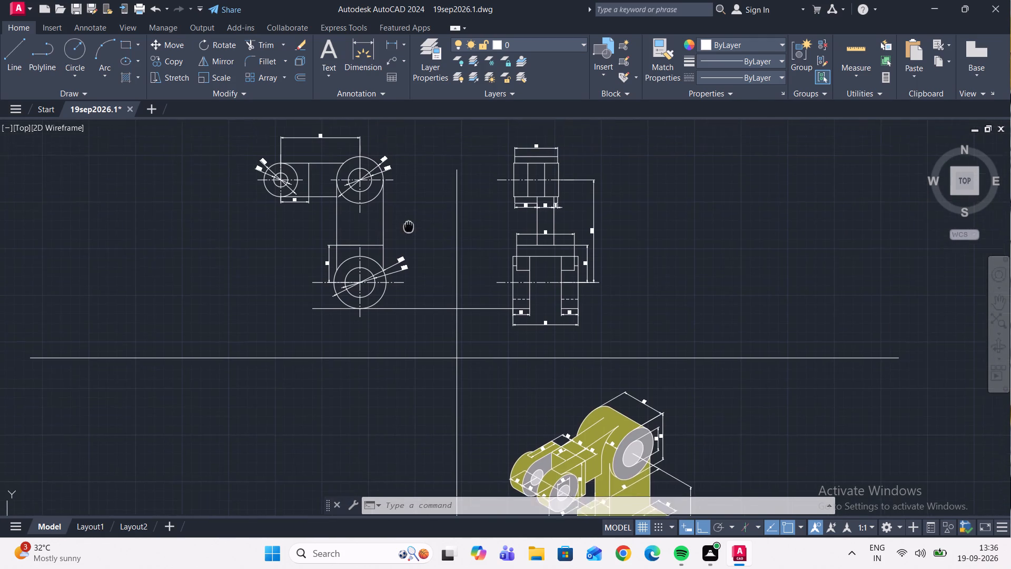
middle_drag(404, 232, 359, 258)
scroll(571, 180, up, 2)
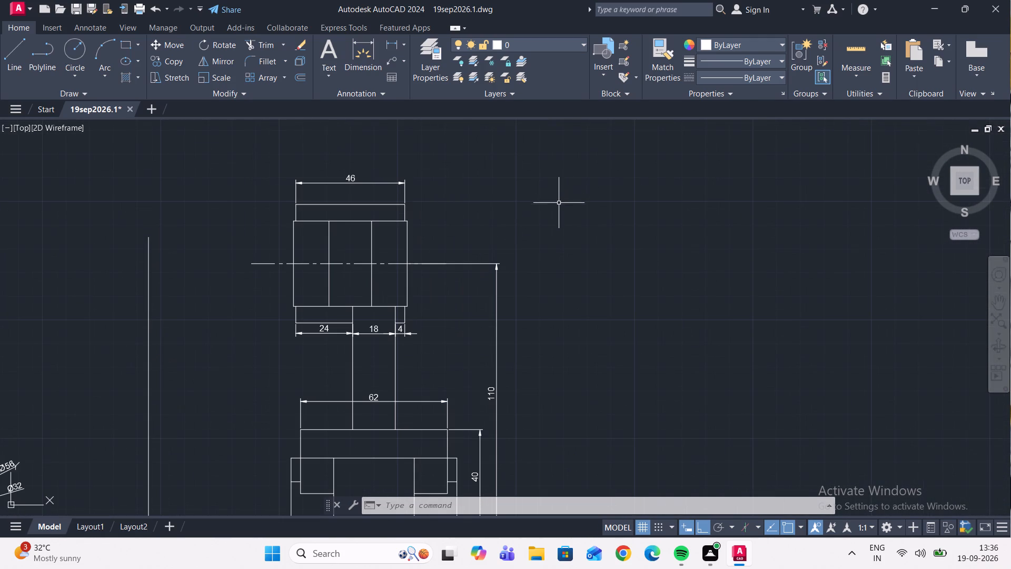
scroll(539, 193, down, 1)
middle_drag(525, 318, 530, 268)
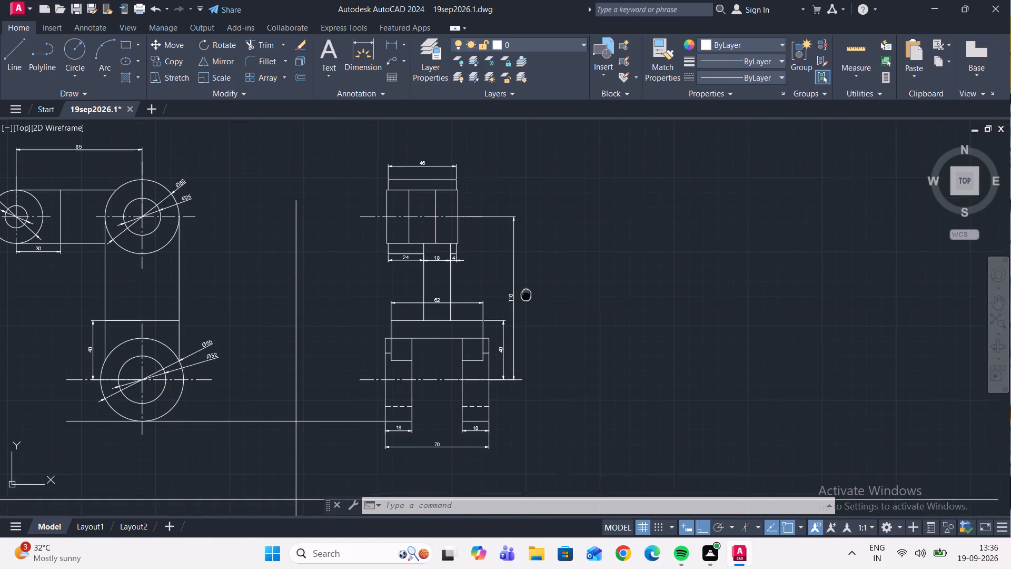
middle_drag(530, 268, 573, 214)
middle_drag(384, 347, 404, 299)
scroll(404, 299, down, 1)
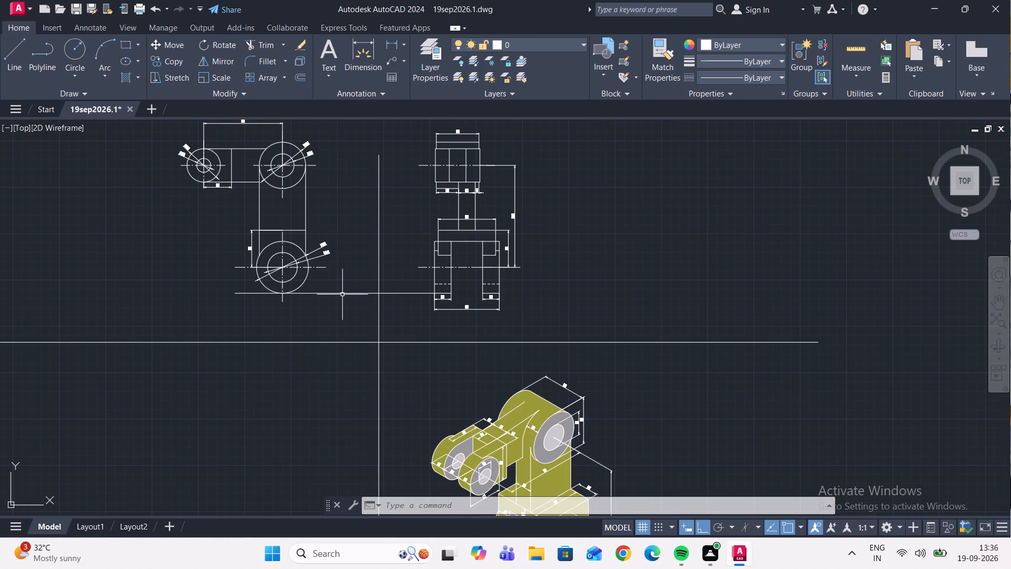
click(342, 293)
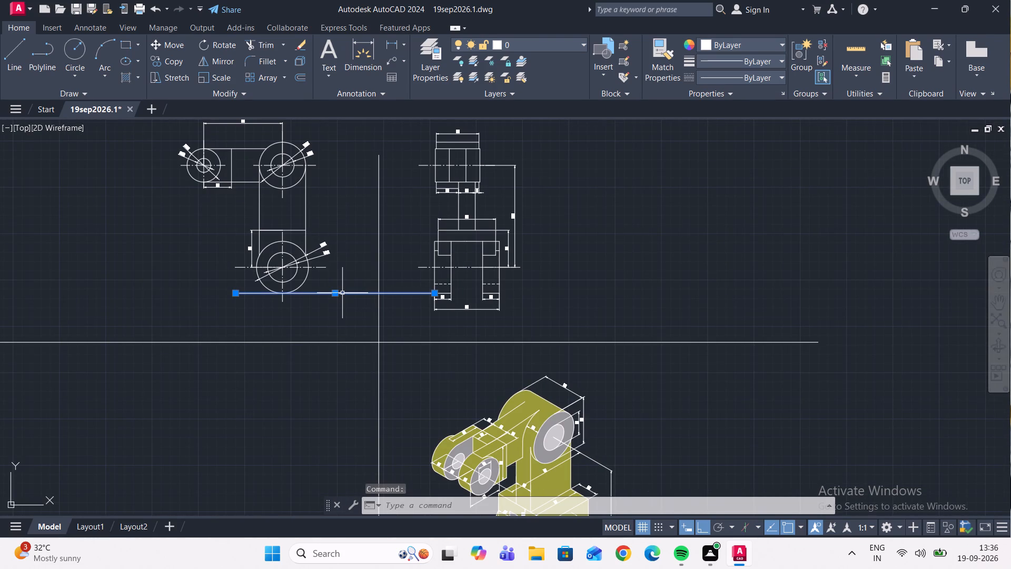
key(Delete)
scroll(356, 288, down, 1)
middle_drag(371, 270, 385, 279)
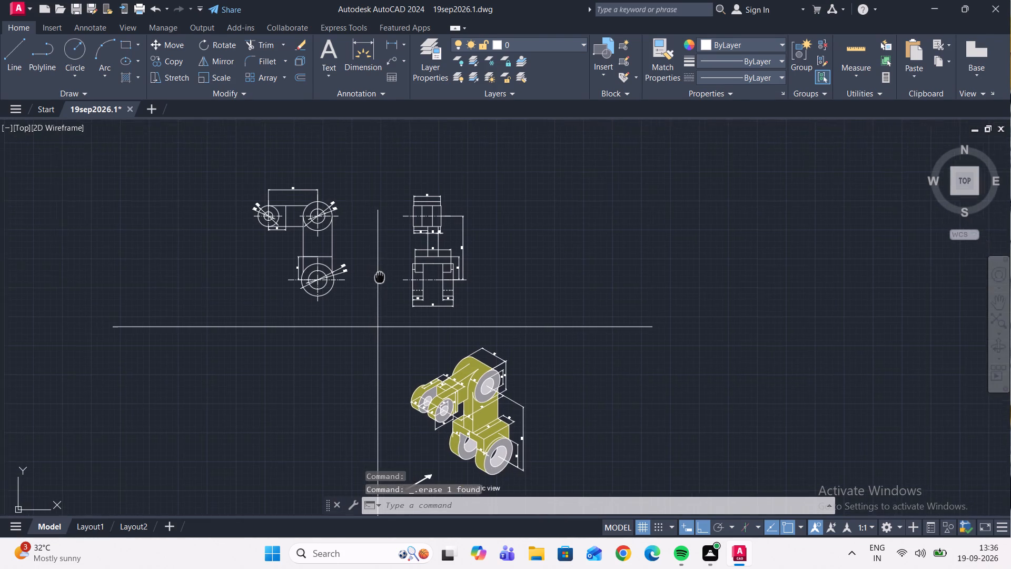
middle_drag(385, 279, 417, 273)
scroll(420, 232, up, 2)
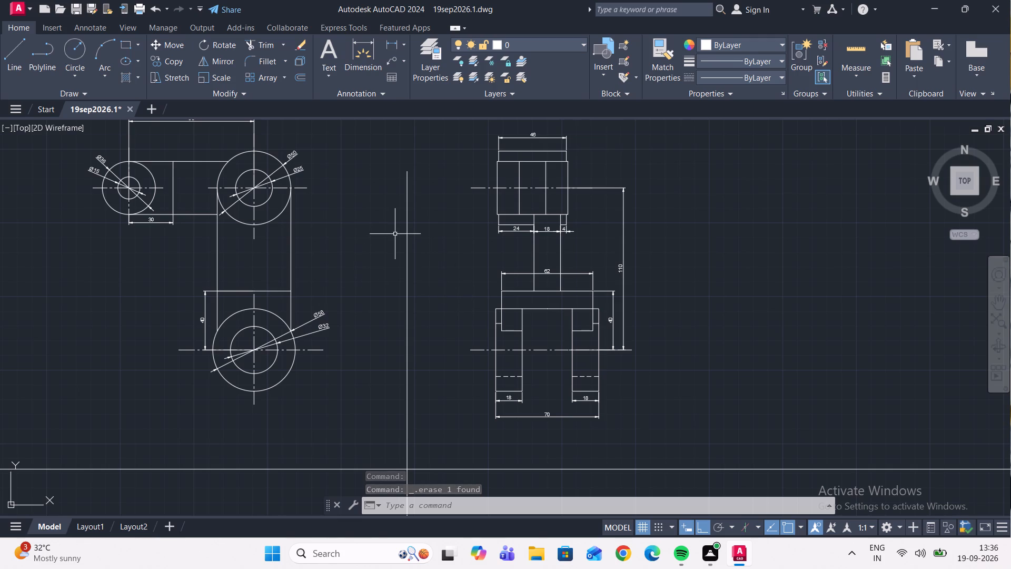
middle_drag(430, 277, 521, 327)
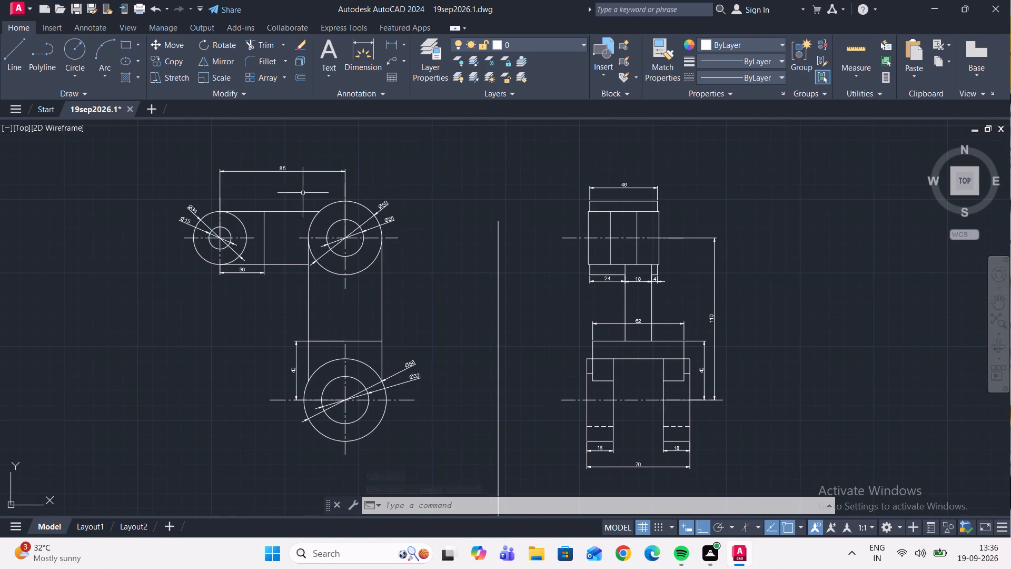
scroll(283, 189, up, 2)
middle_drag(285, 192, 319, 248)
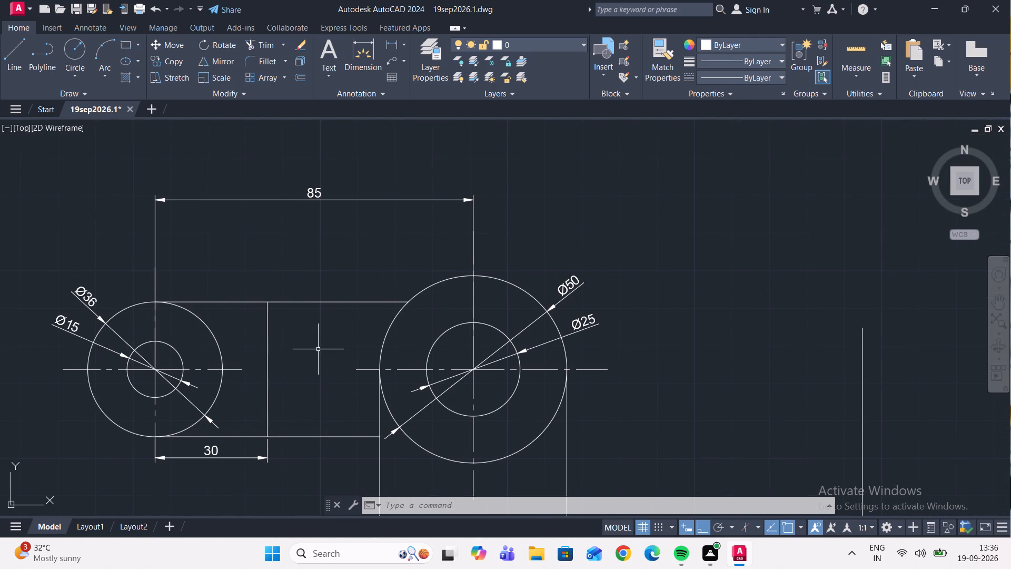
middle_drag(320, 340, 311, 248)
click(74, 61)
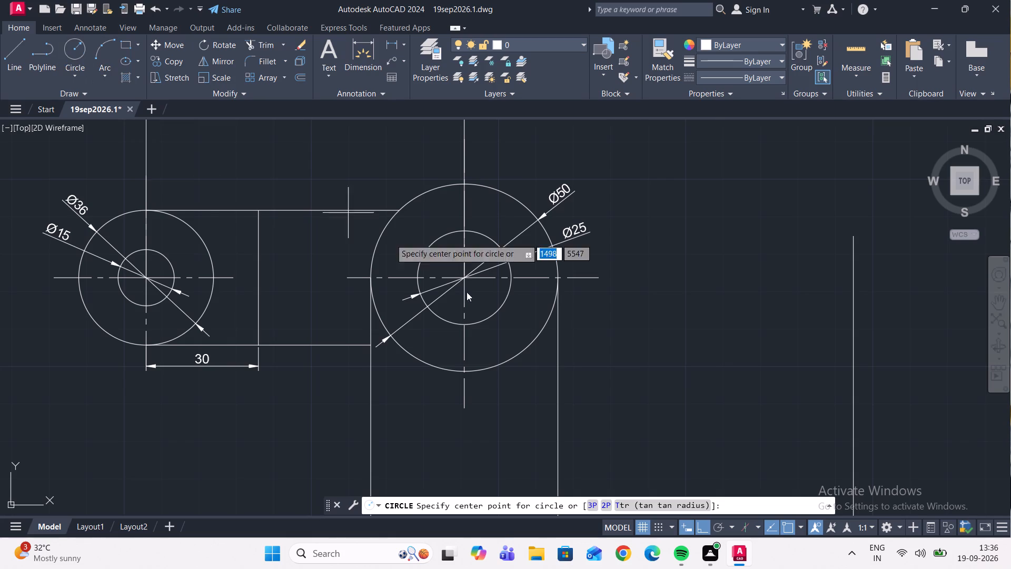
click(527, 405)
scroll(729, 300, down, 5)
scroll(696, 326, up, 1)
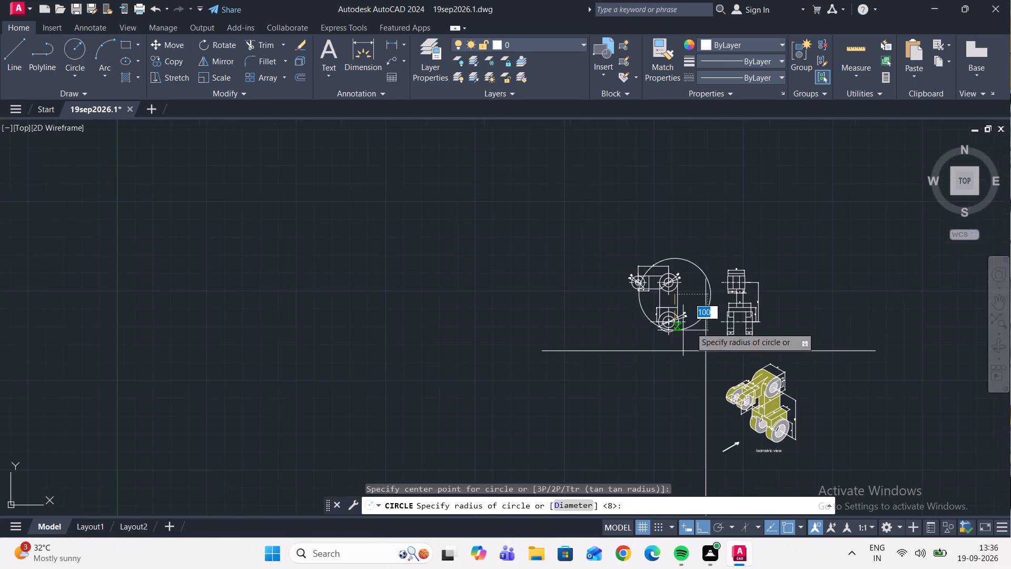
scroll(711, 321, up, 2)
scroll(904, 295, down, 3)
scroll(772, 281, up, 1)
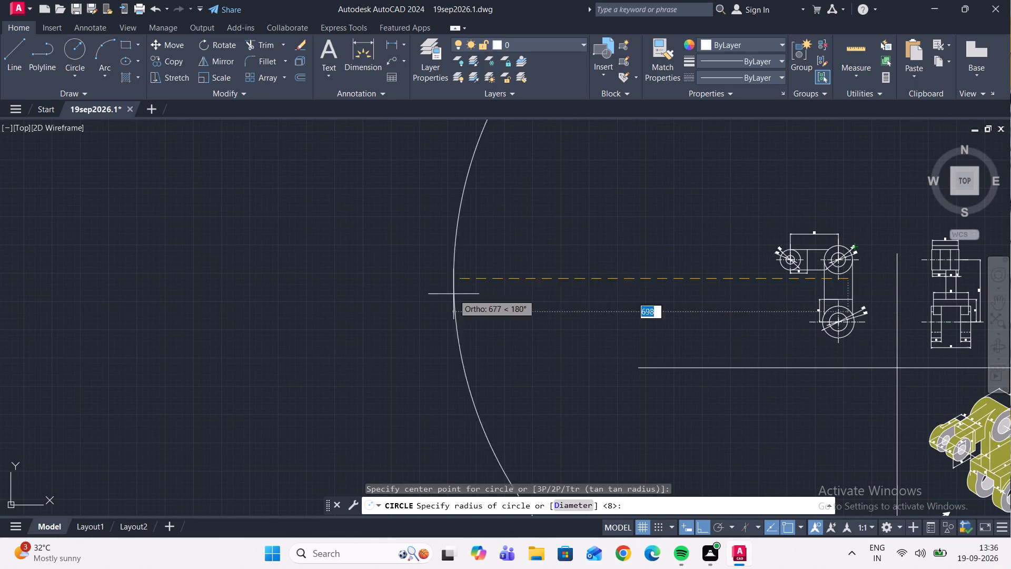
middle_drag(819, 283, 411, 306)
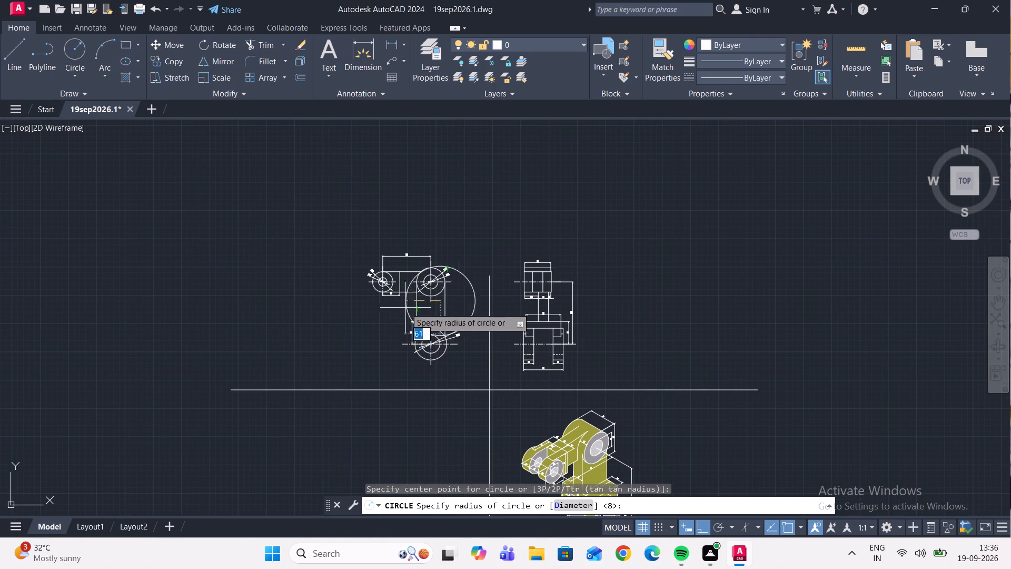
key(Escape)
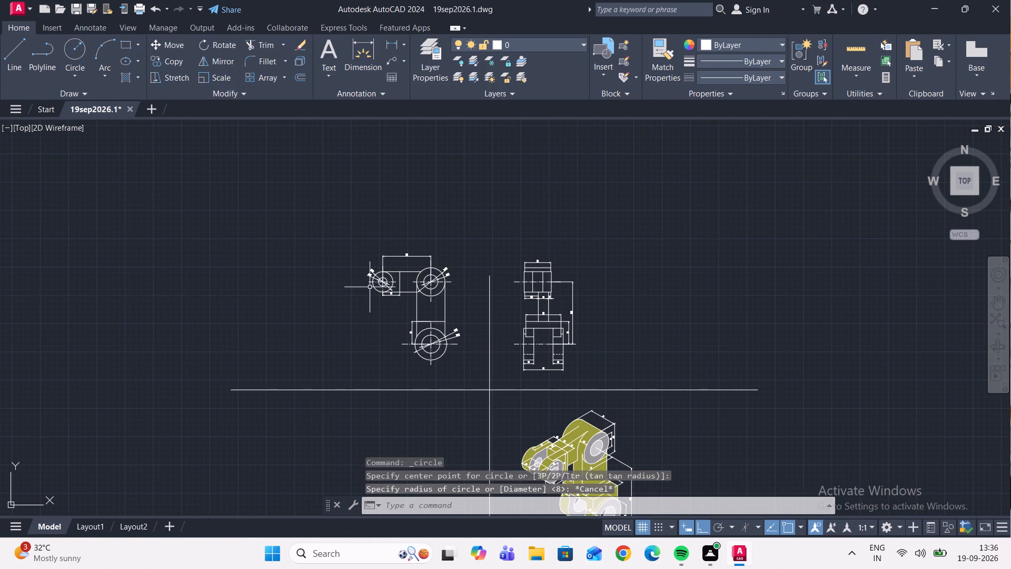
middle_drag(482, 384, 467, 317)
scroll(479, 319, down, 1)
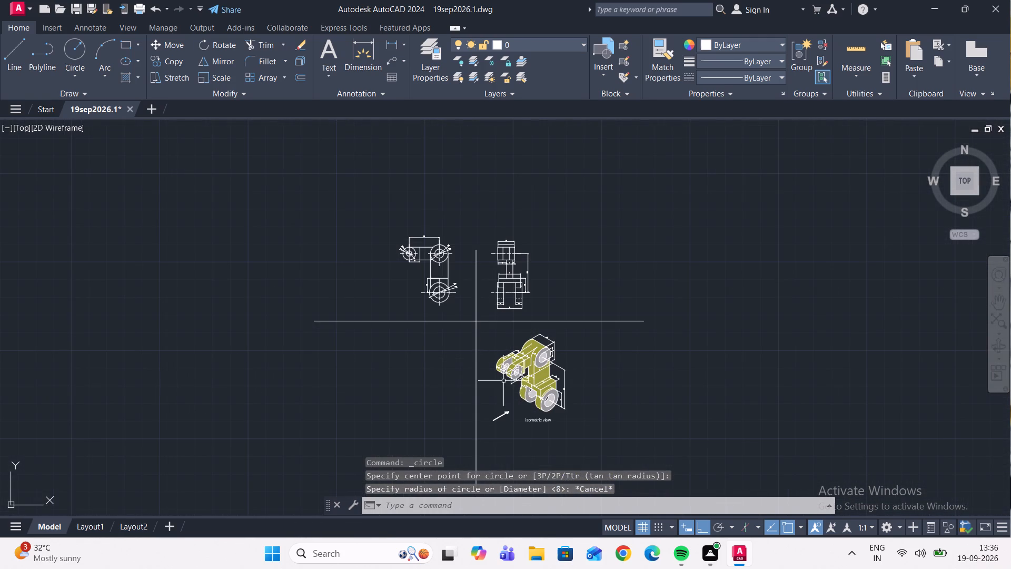
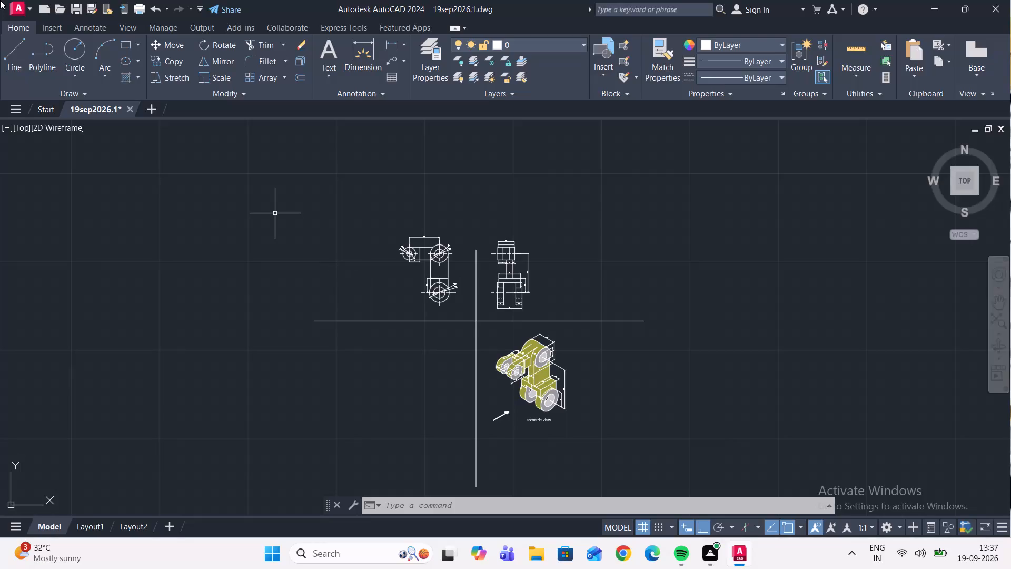
Draw a circle centred on the intersection of the long horizontal and vertical lines dividing the views.
click(79, 55)
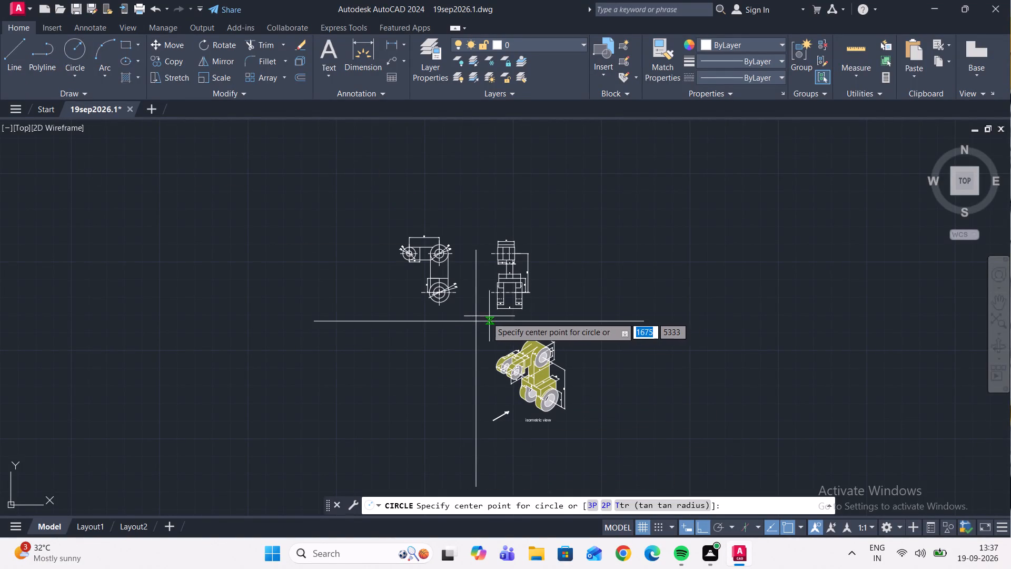
click(475, 320)
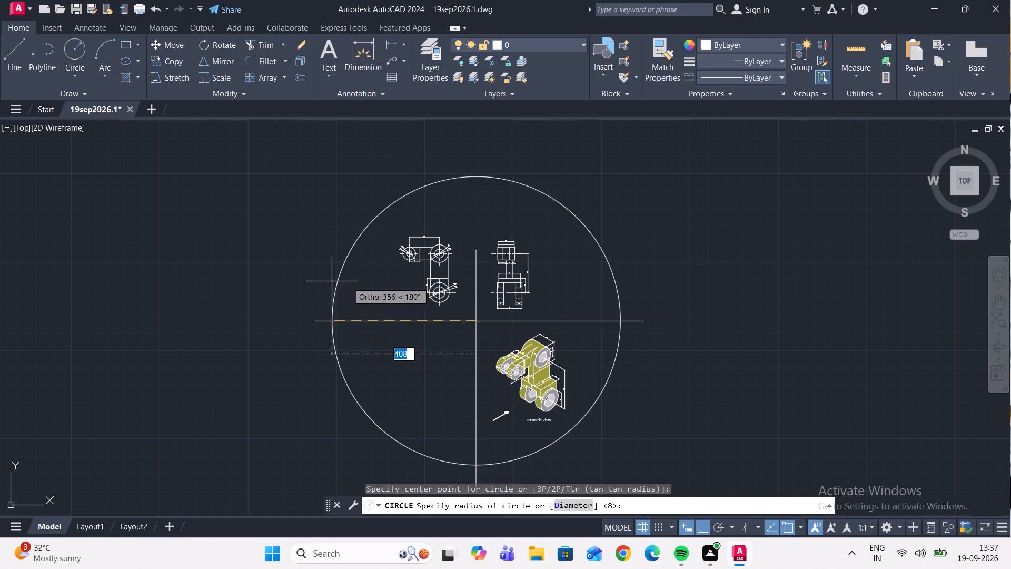
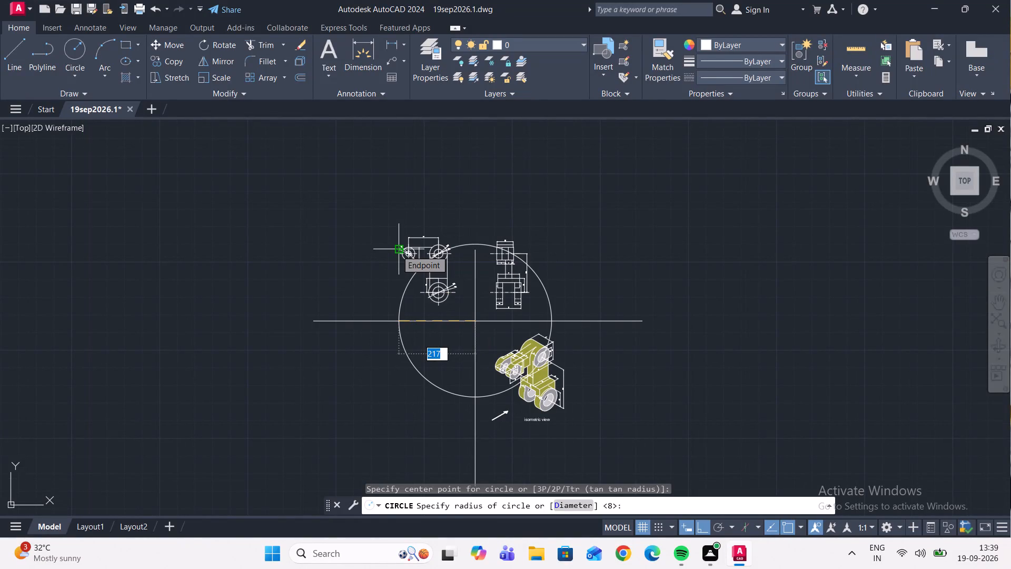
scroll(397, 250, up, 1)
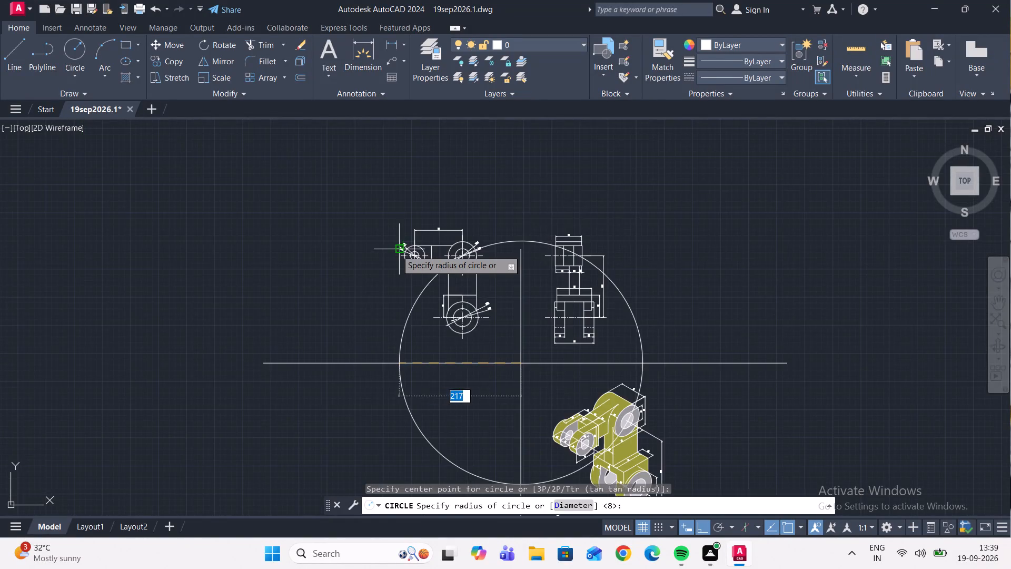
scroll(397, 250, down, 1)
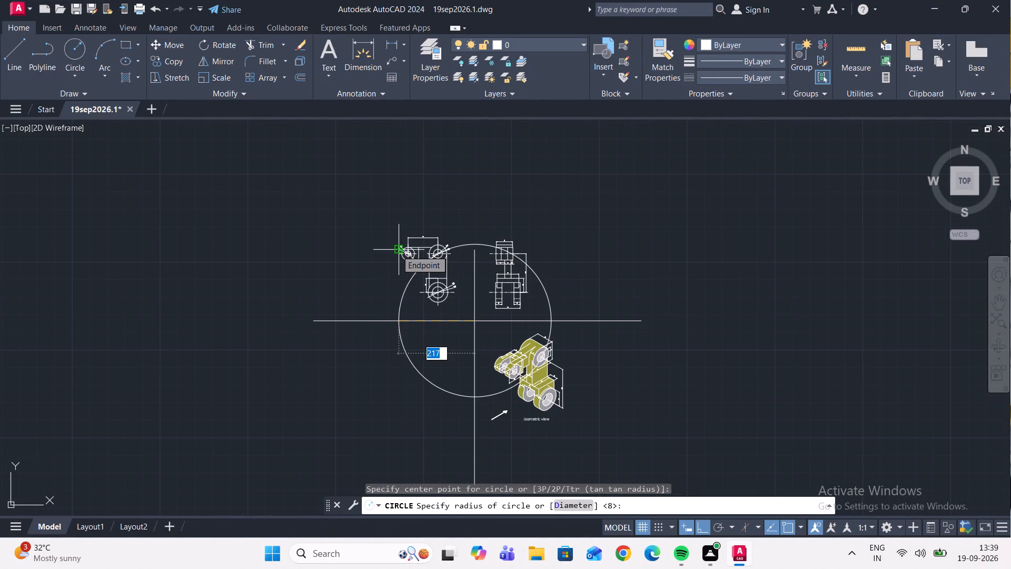
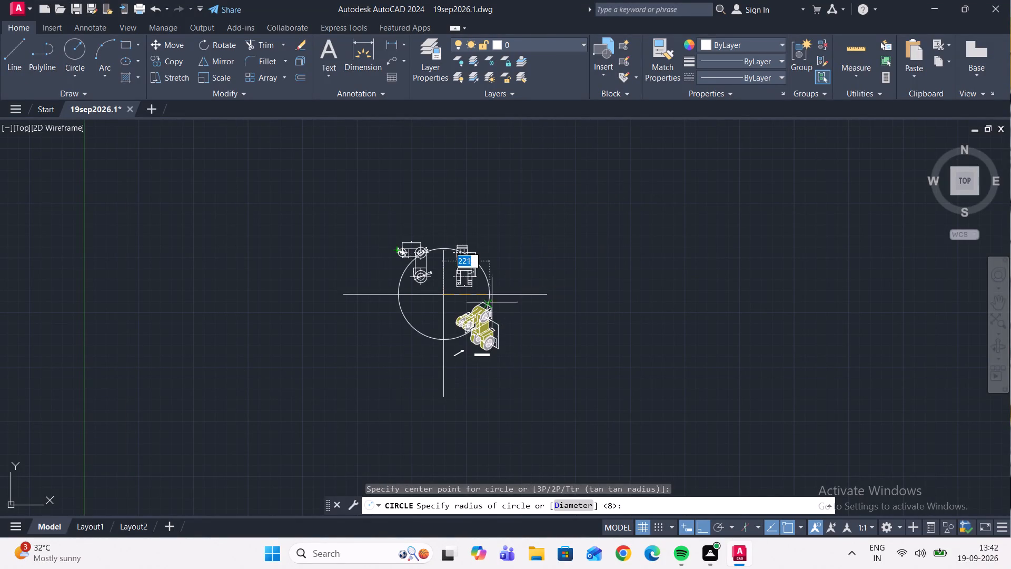
Abandon the circle and examine the bracket's dimensioned front and side views and the isometric view.
key(Escape)
scroll(417, 240, up, 5)
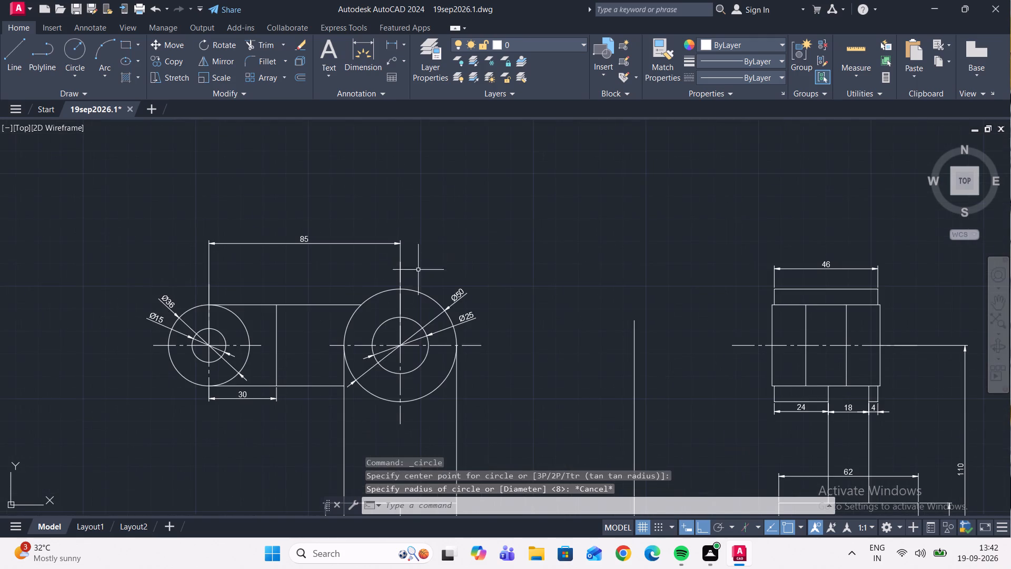
scroll(331, 265, up, 2)
scroll(332, 248, down, 3)
middle_drag(457, 342, 428, 253)
middle_drag(436, 283, 427, 242)
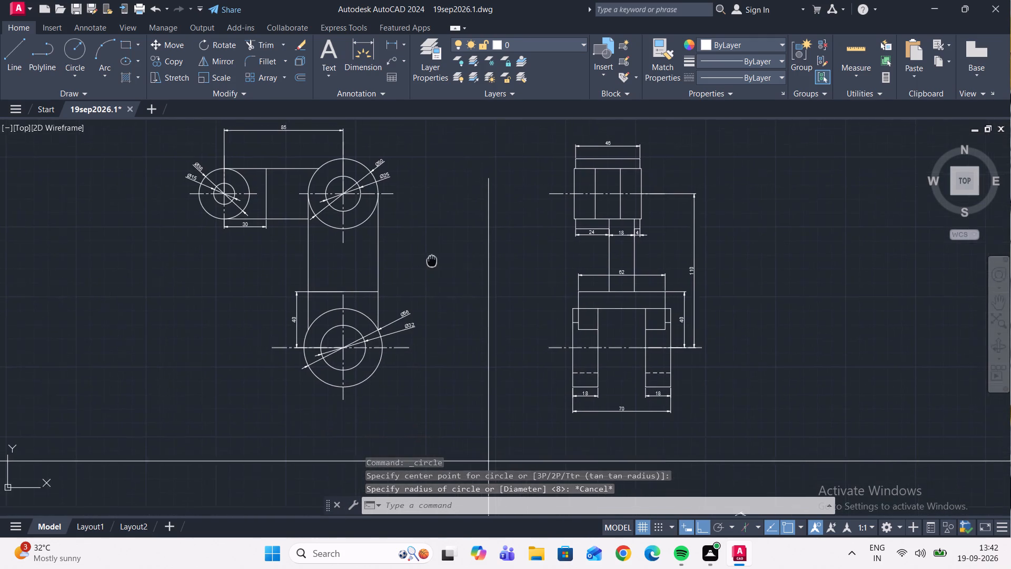
middle_drag(427, 242, 415, 202)
scroll(434, 254, up, 1)
middle_drag(434, 254, 429, 210)
scroll(442, 244, up, 1)
scroll(436, 233, down, 3)
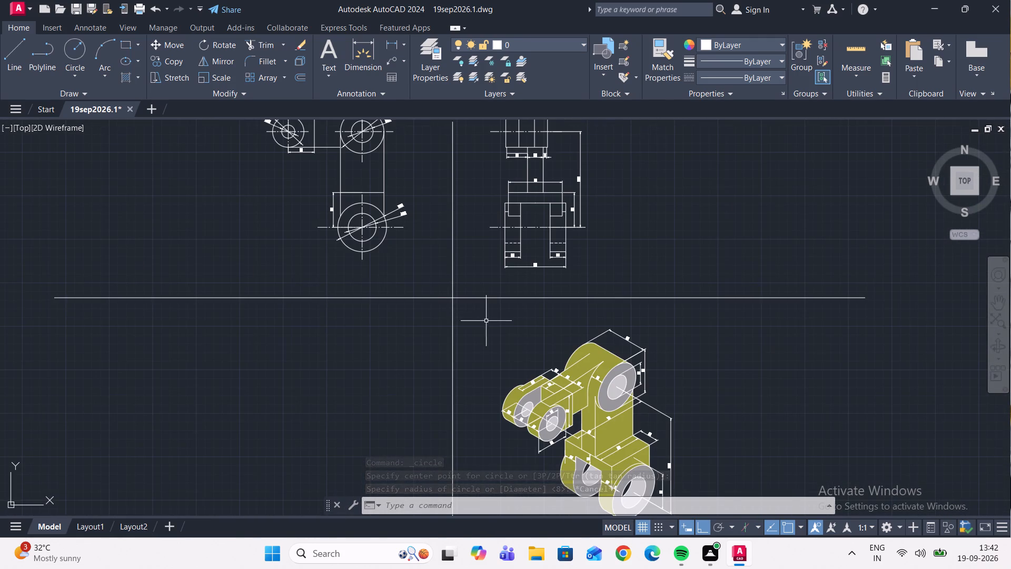
middle_drag(482, 303, 488, 262)
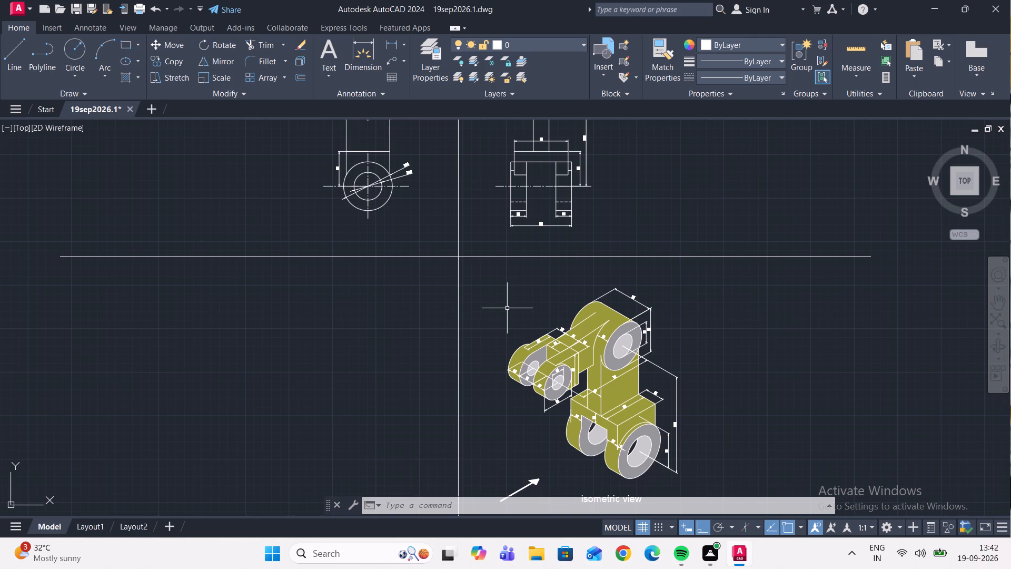
scroll(507, 308, down, 3)
middle_drag(479, 280, 474, 289)
scroll(480, 267, up, 3)
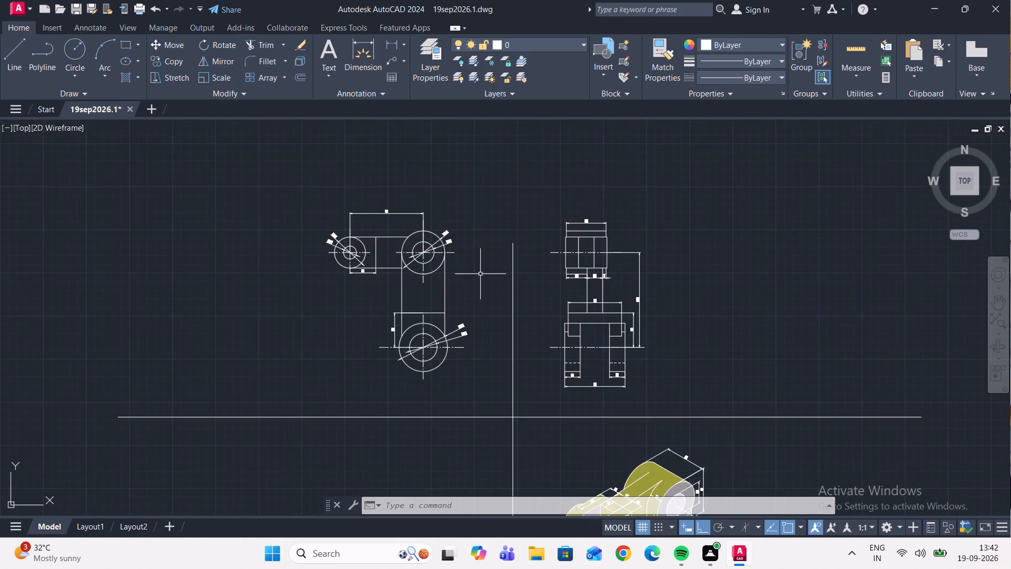
scroll(477, 302, up, 1)
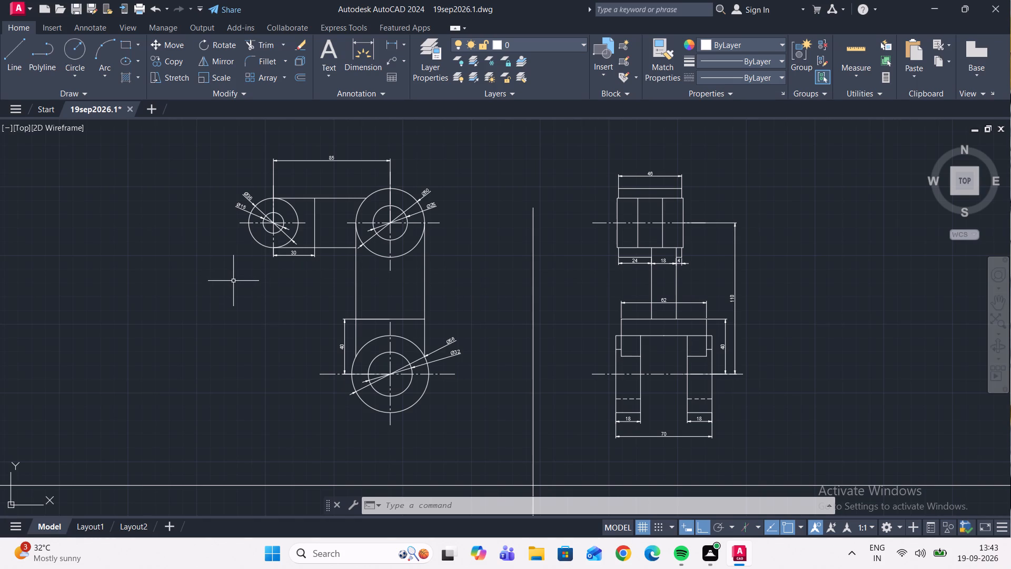
scroll(240, 275, down, 1)
middle_drag(250, 269, 266, 218)
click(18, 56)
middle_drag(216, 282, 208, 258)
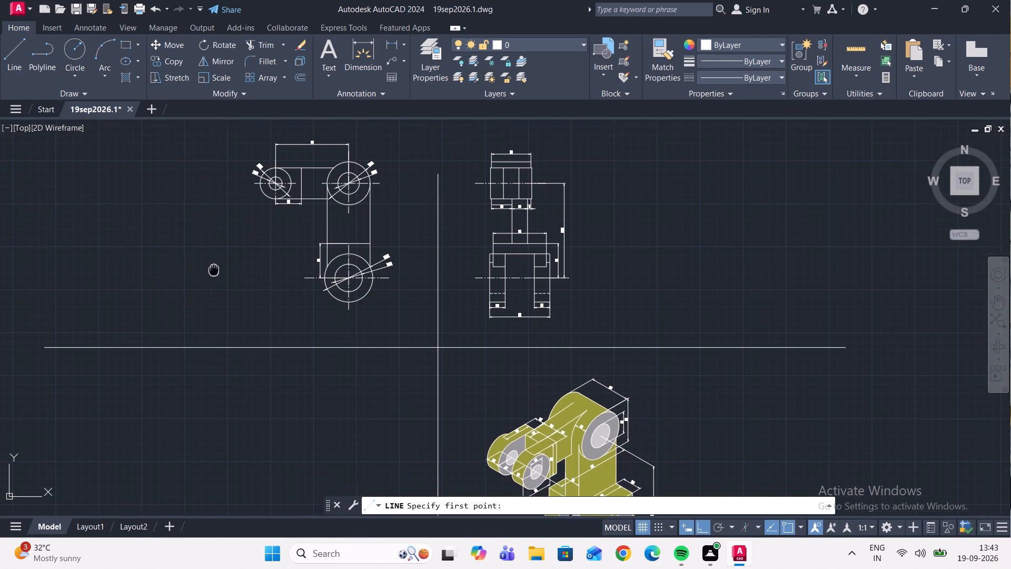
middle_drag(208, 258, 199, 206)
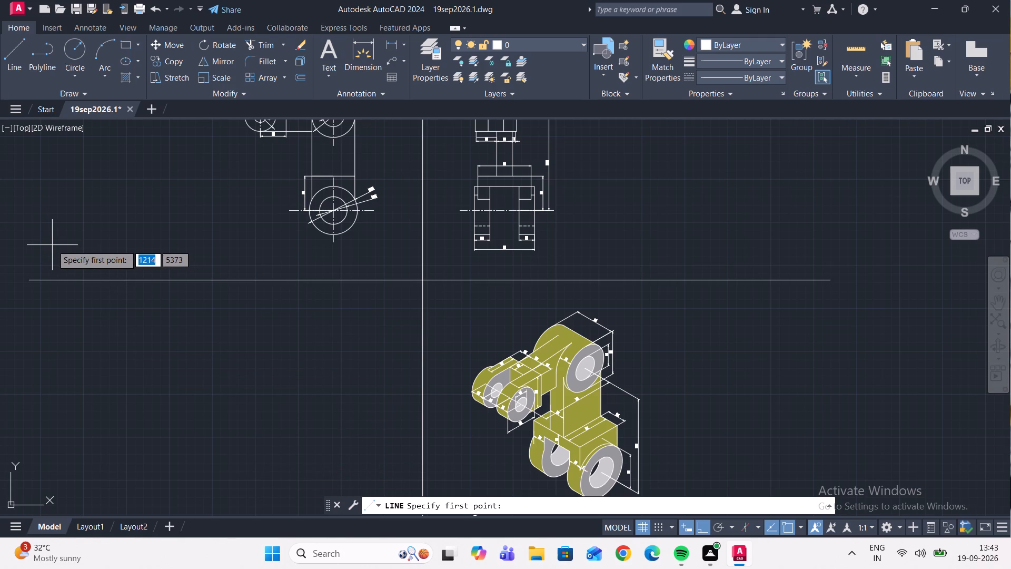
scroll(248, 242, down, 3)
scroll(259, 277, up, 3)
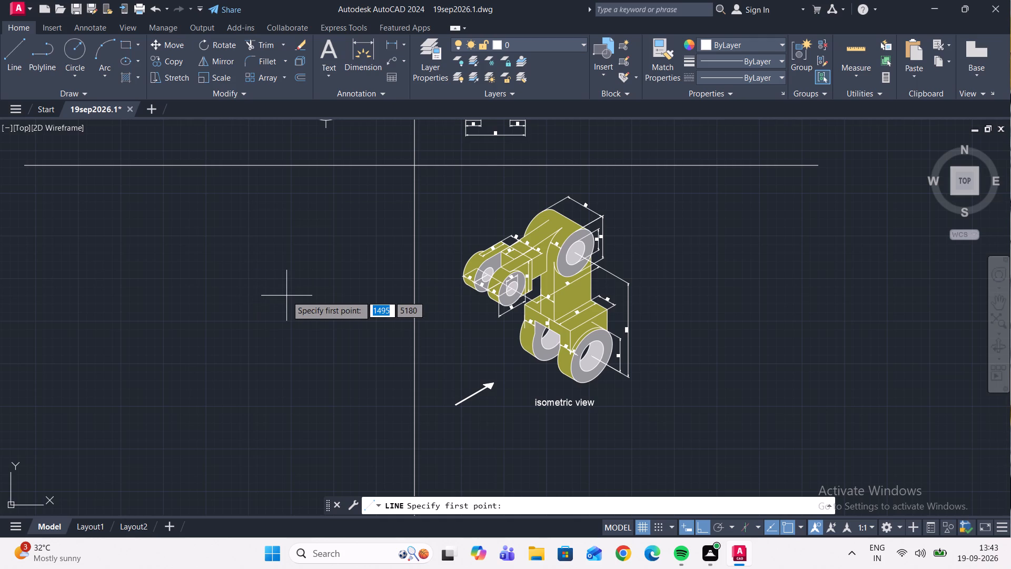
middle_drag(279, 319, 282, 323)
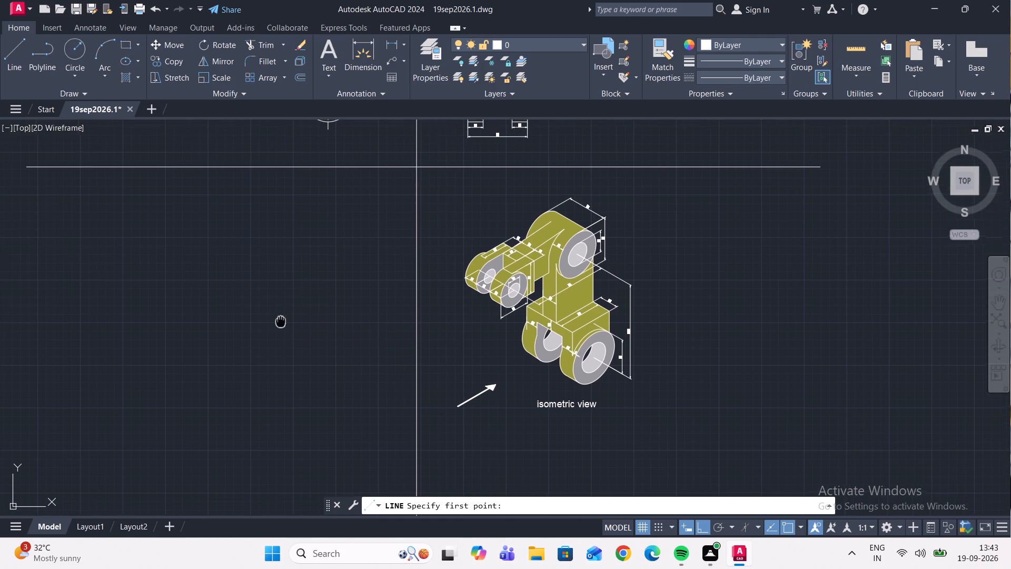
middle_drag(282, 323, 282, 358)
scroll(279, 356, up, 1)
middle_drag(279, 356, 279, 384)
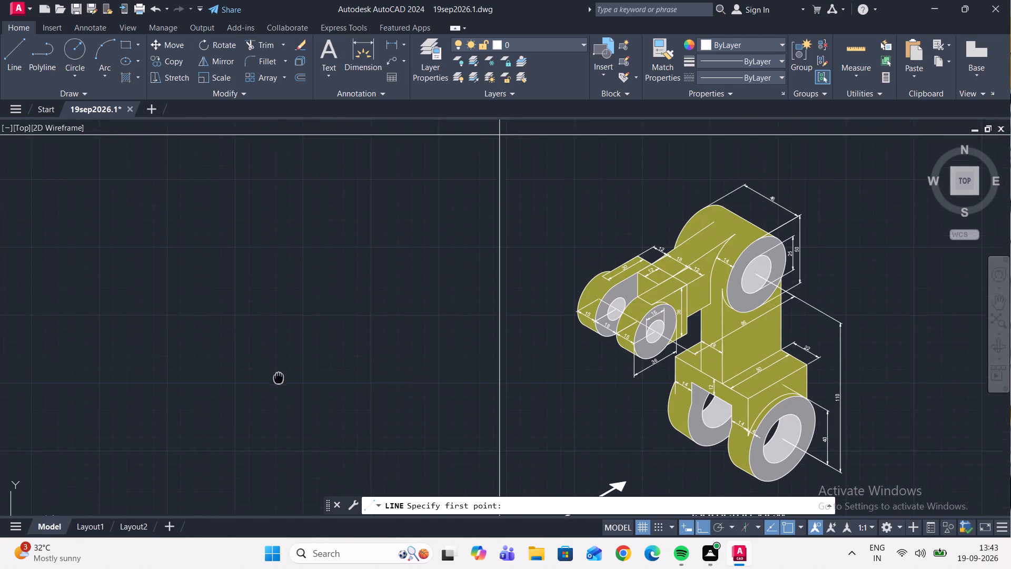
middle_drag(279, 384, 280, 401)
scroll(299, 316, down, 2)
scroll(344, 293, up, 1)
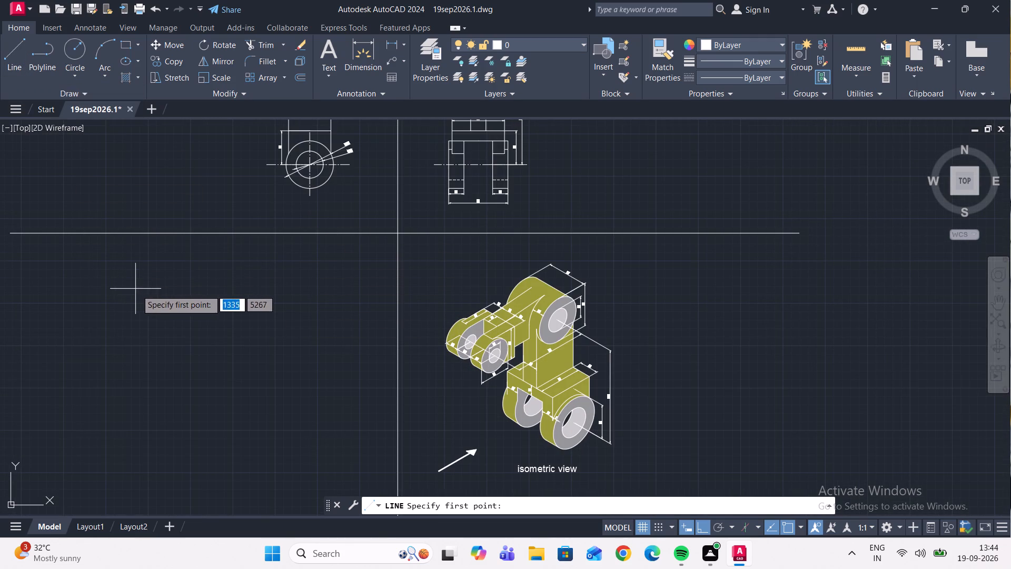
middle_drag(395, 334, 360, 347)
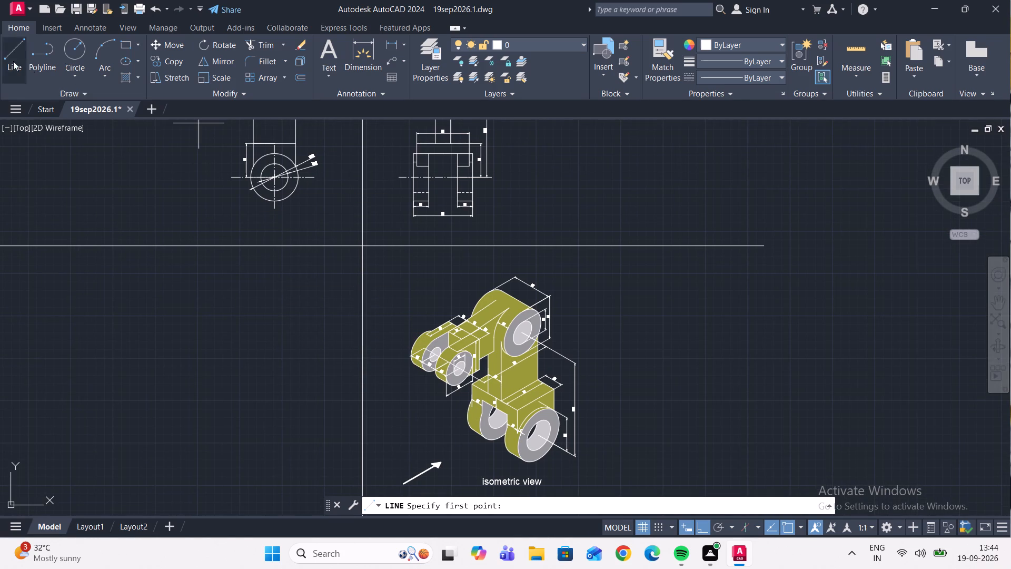
Draw a vertical projection line about 370 long downward from the right quadrant of the front view's Ø56 circle.
click(4, 59)
scroll(314, 289, down, 1)
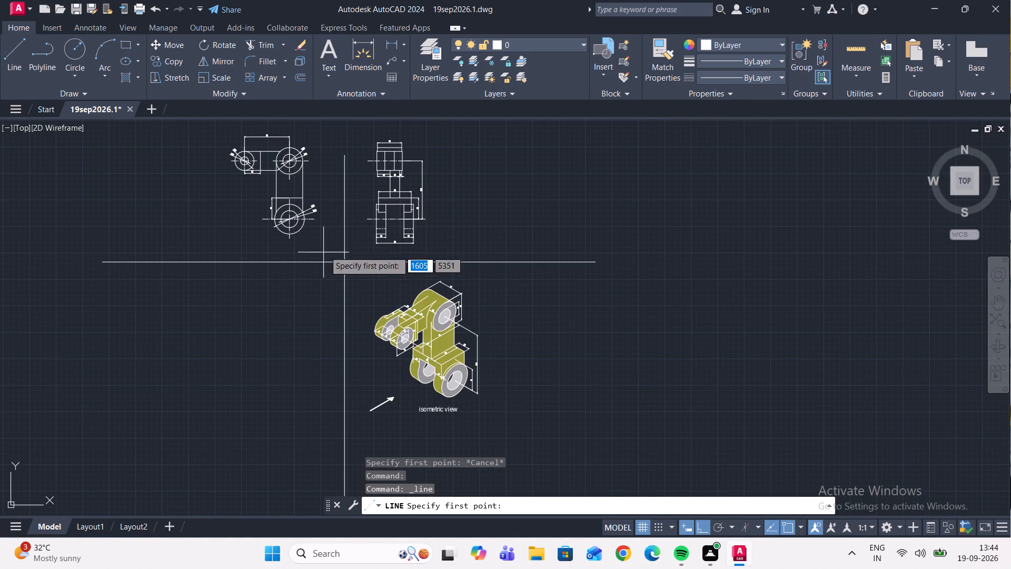
scroll(304, 163, up, 3)
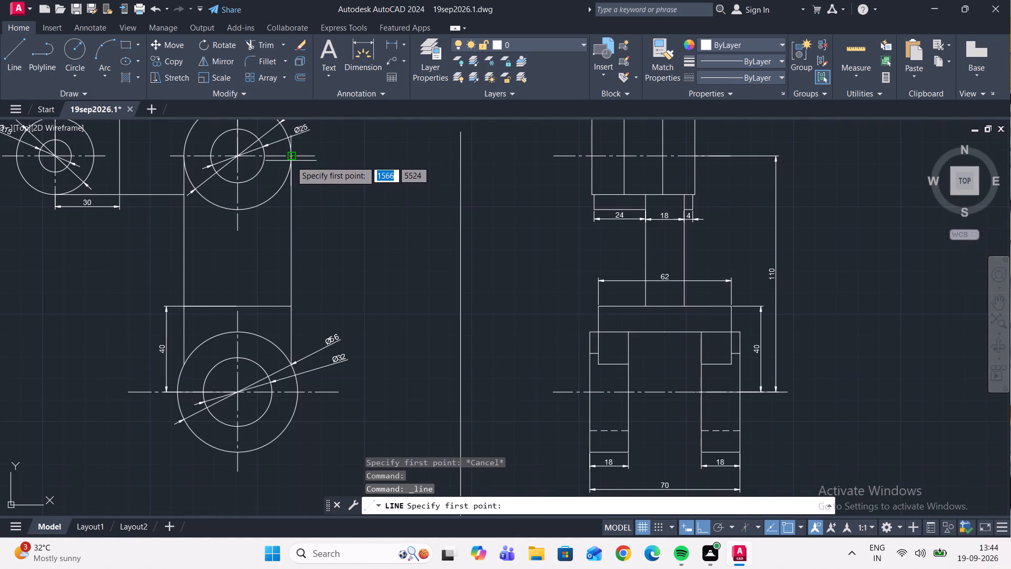
click(296, 390)
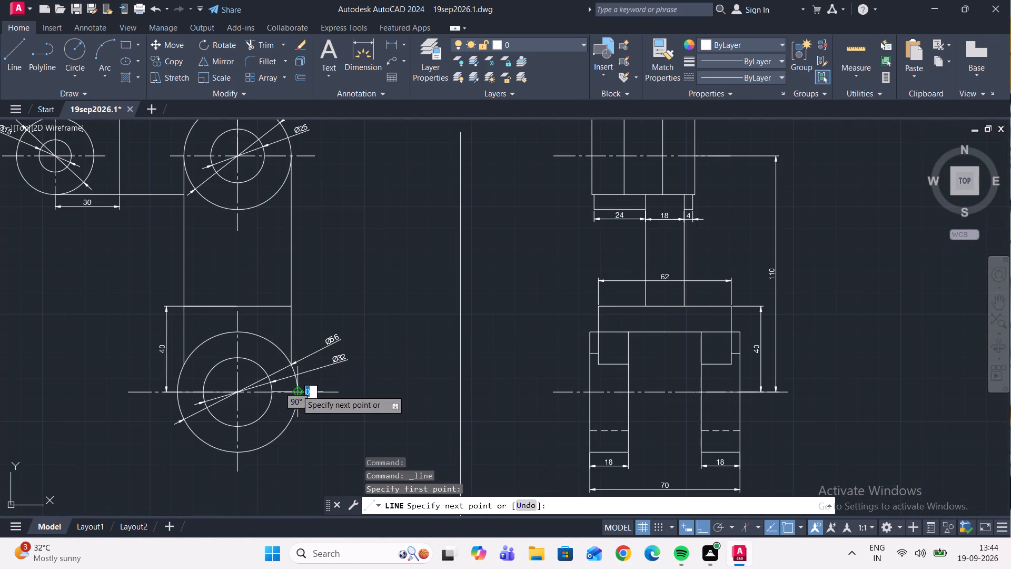
scroll(288, 400, down, 5)
scroll(285, 455, up, 3)
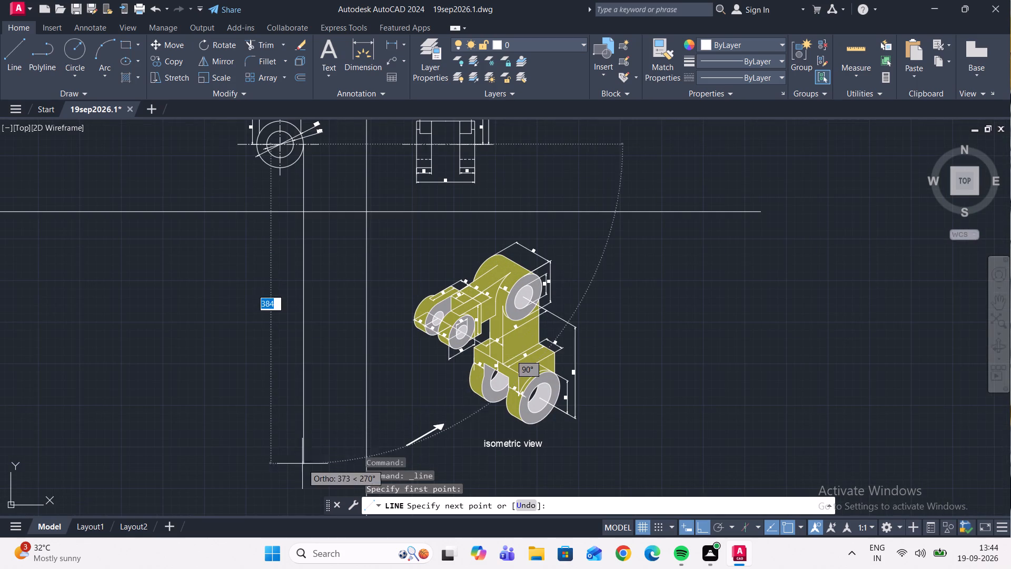
click(308, 454)
key(Escape)
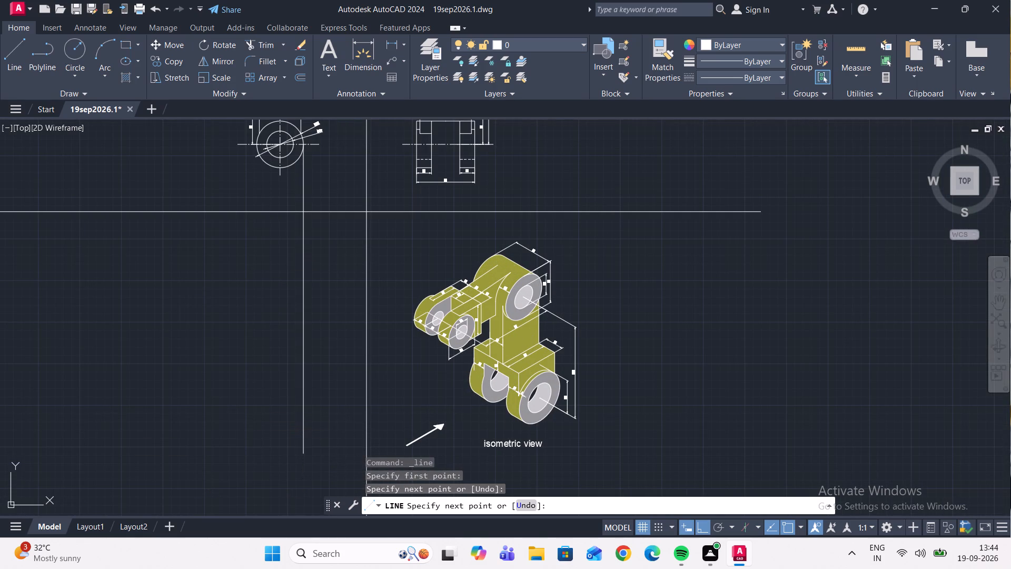
Draw a vertical projection line from the left quadrant of the front view's Ø56 circle down past the horizontal dividing line.
scroll(134, 445, down, 1)
middle_drag(138, 415, 217, 446)
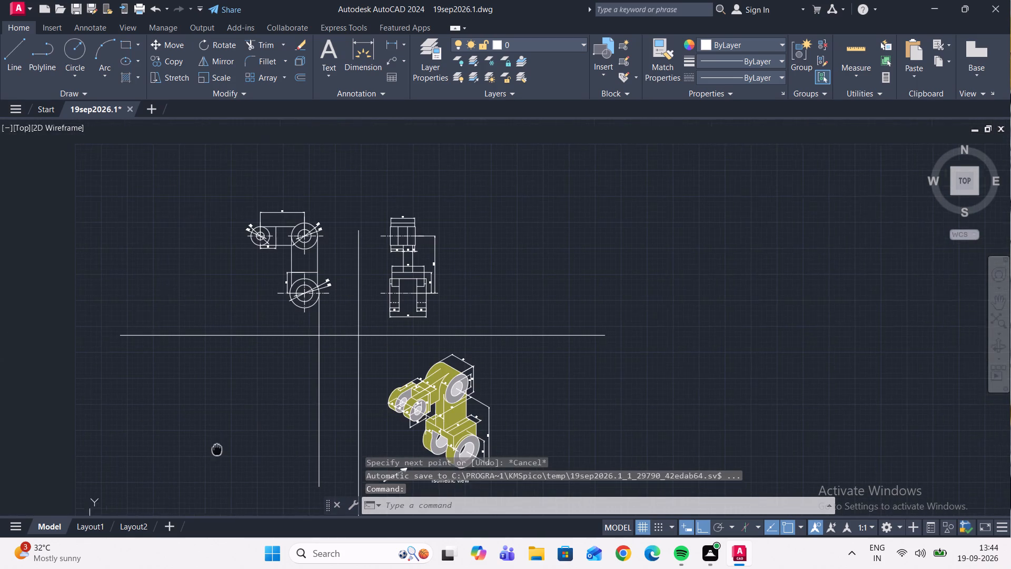
middle_drag(217, 446, 217, 442)
click(13, 45)
scroll(304, 270, up, 3)
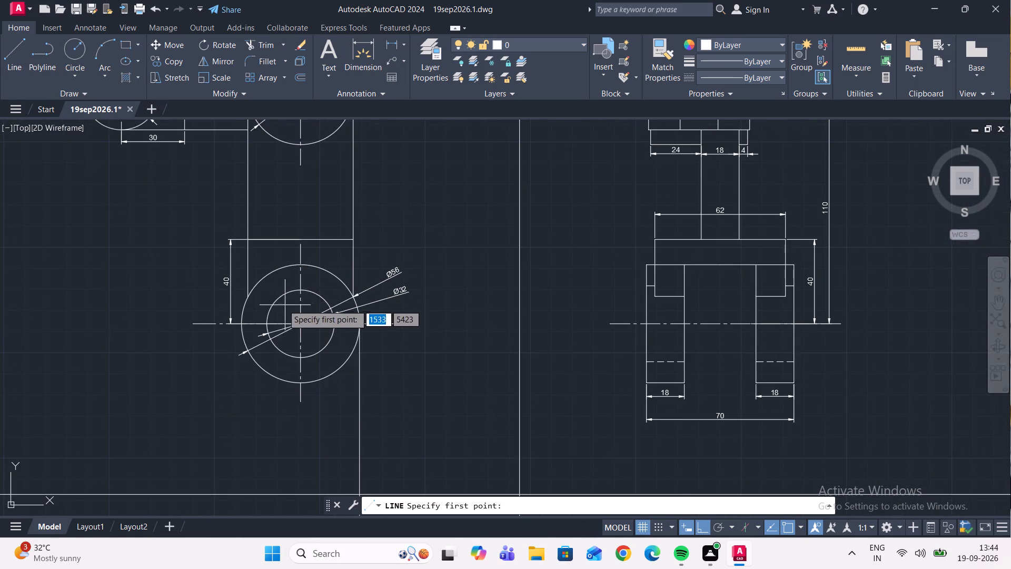
scroll(275, 303, up, 1)
click(219, 335)
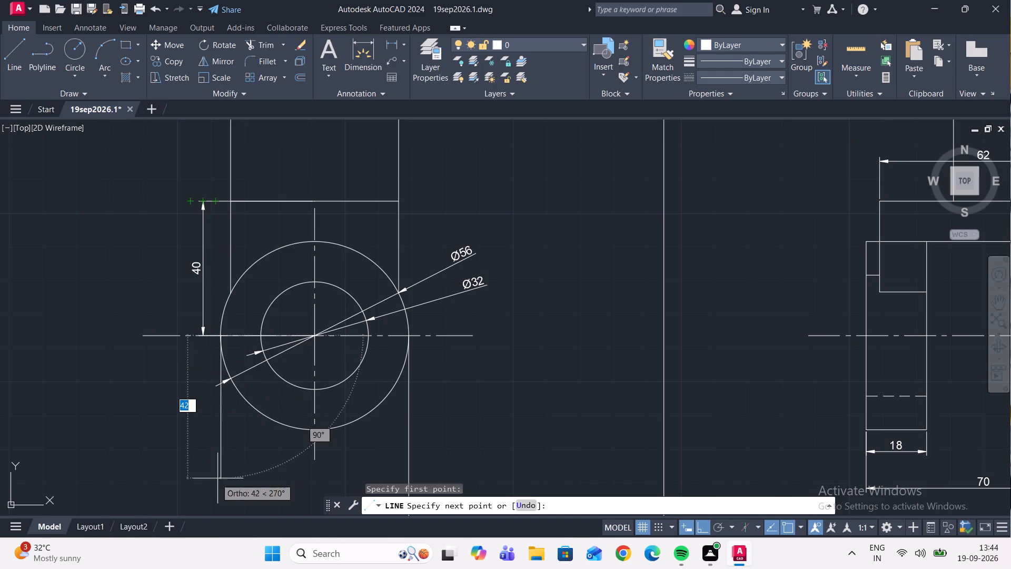
scroll(197, 443, down, 3)
middle_drag(216, 504, 226, 376)
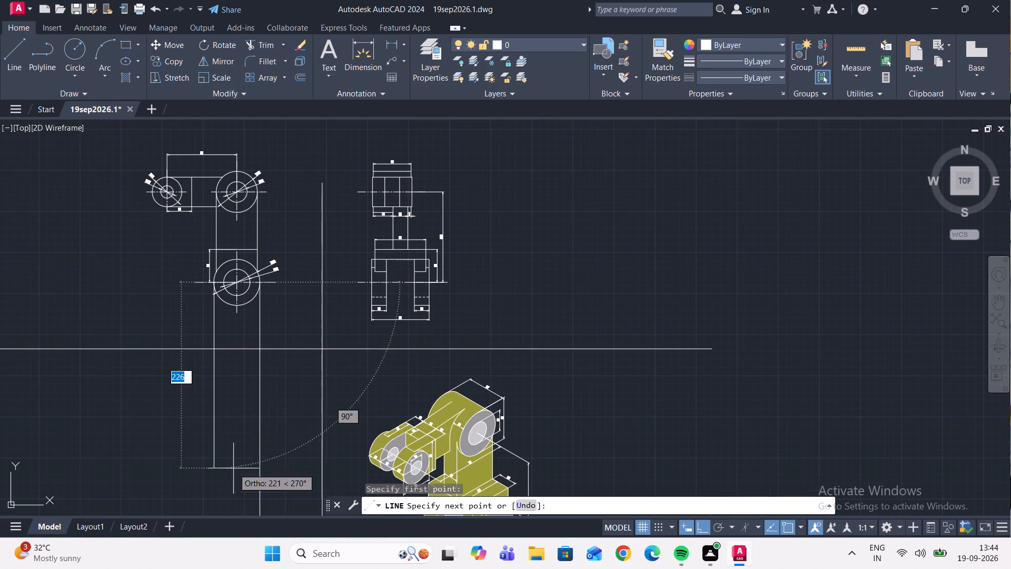
click(236, 477)
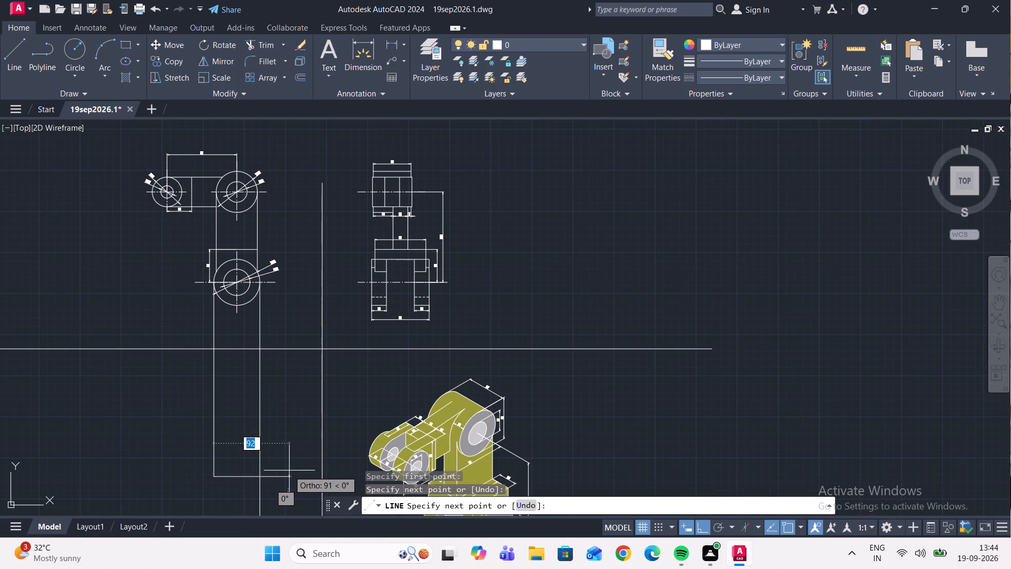
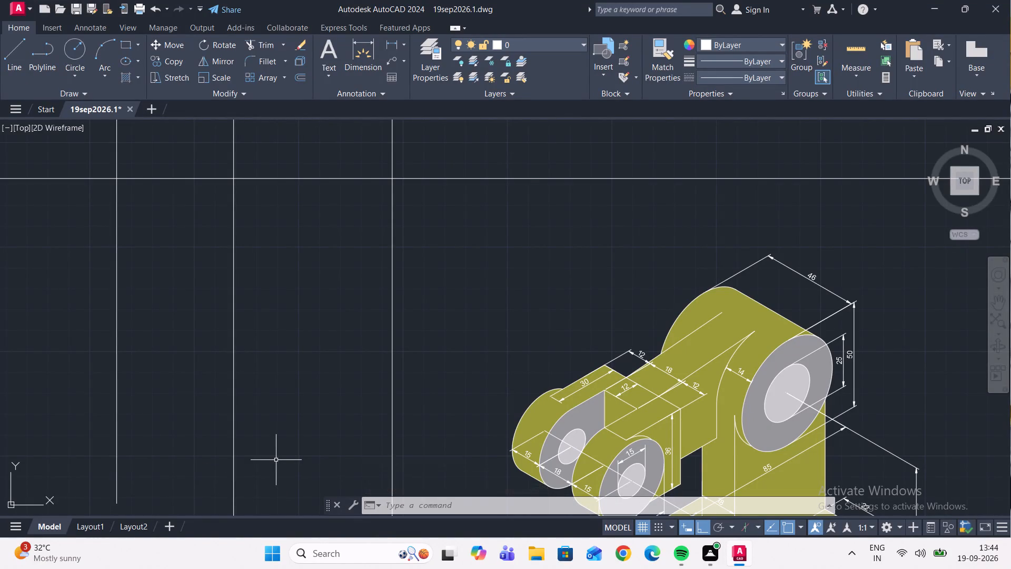
Draw a vertical line 62 long straight down from the lower end of the left projection line.
scroll(259, 428, down, 3)
scroll(201, 420, up, 1)
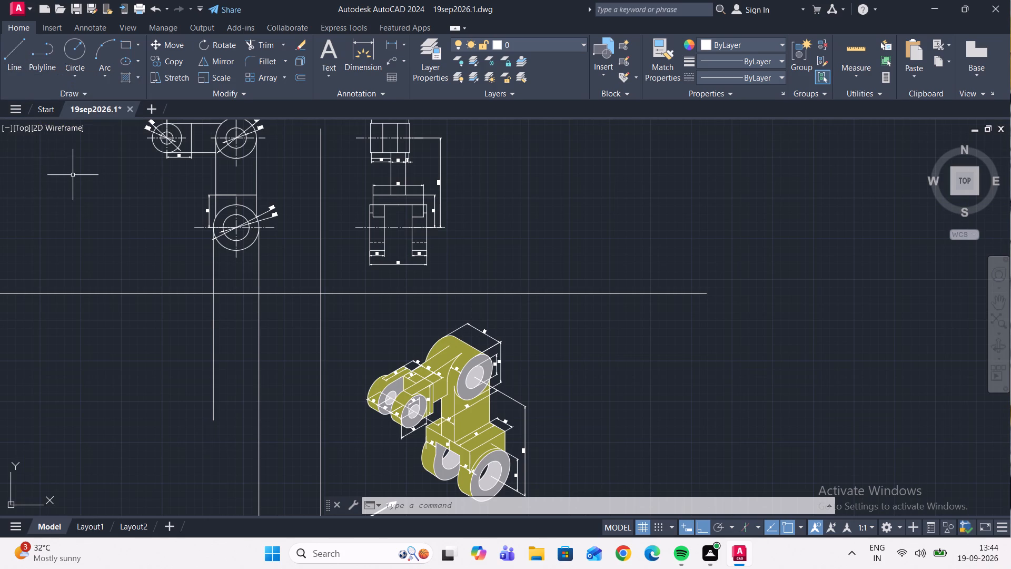
scroll(73, 175, up, 1)
scroll(74, 175, down, 2)
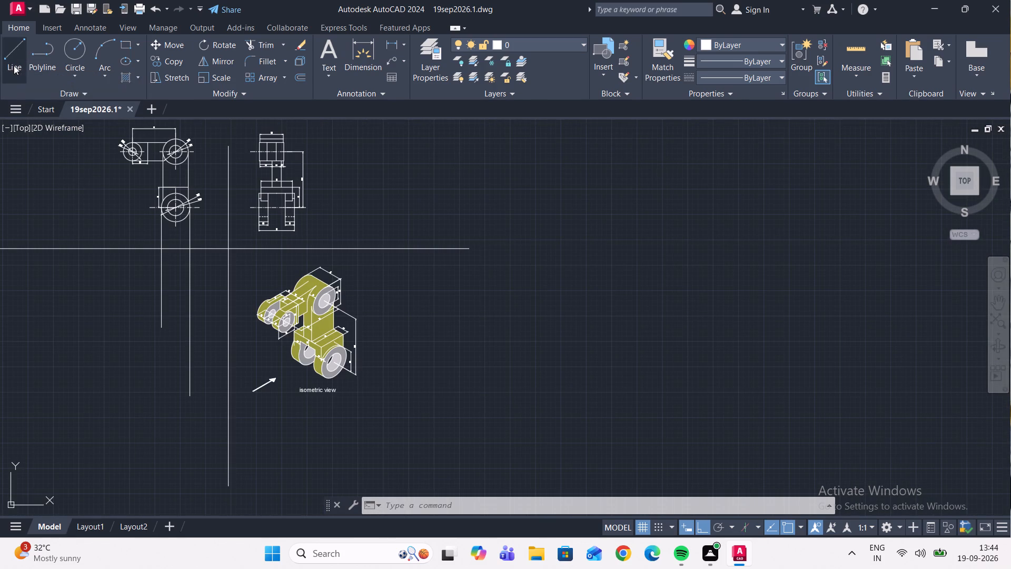
click(13, 64)
scroll(172, 322, up, 2)
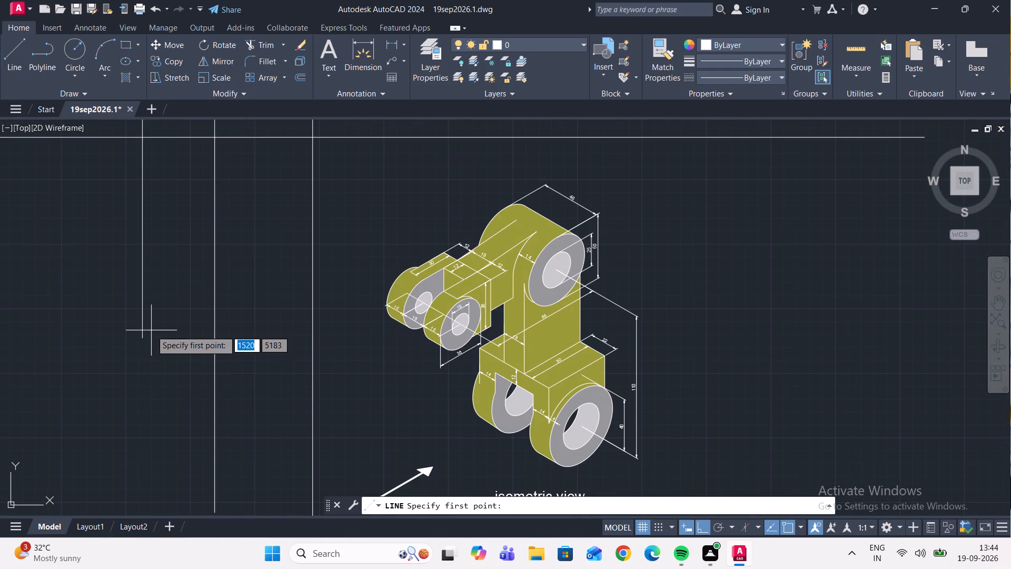
click(143, 335)
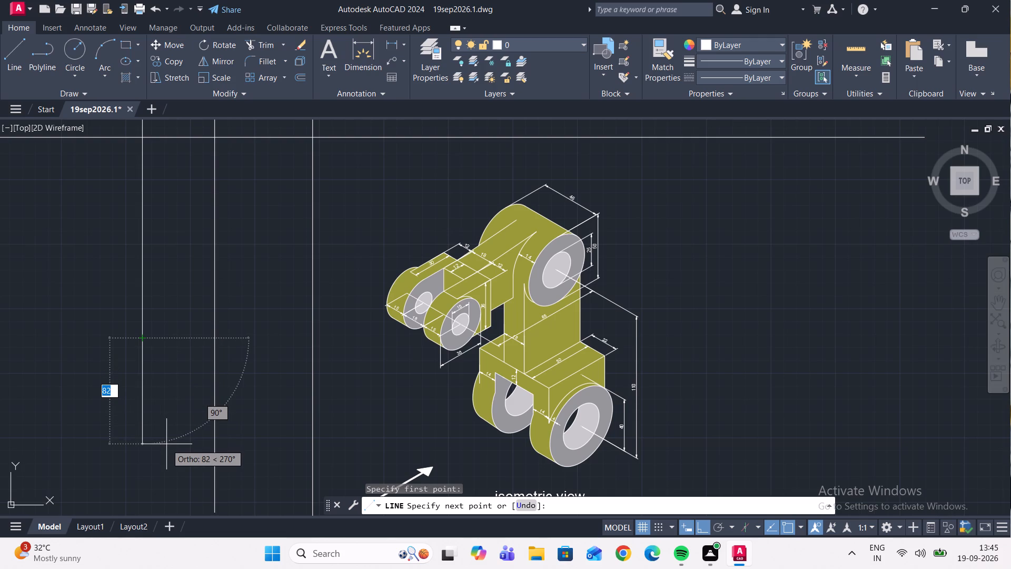
text(62)
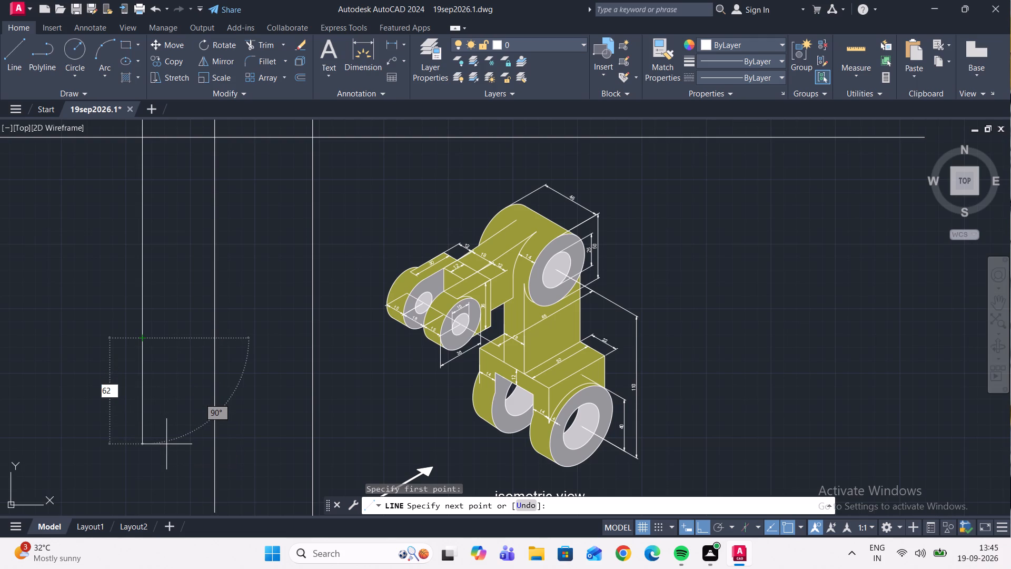
key(Return)
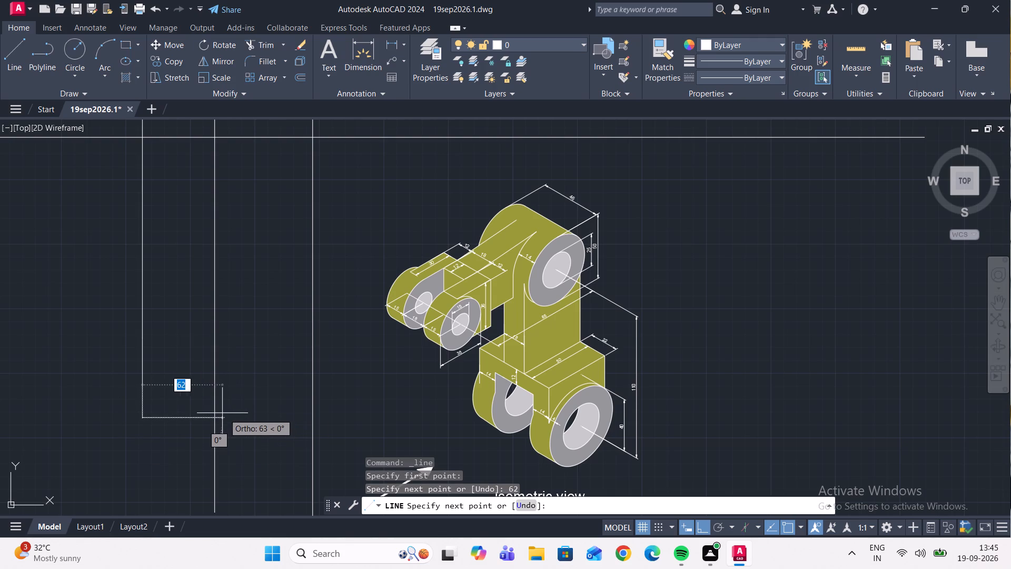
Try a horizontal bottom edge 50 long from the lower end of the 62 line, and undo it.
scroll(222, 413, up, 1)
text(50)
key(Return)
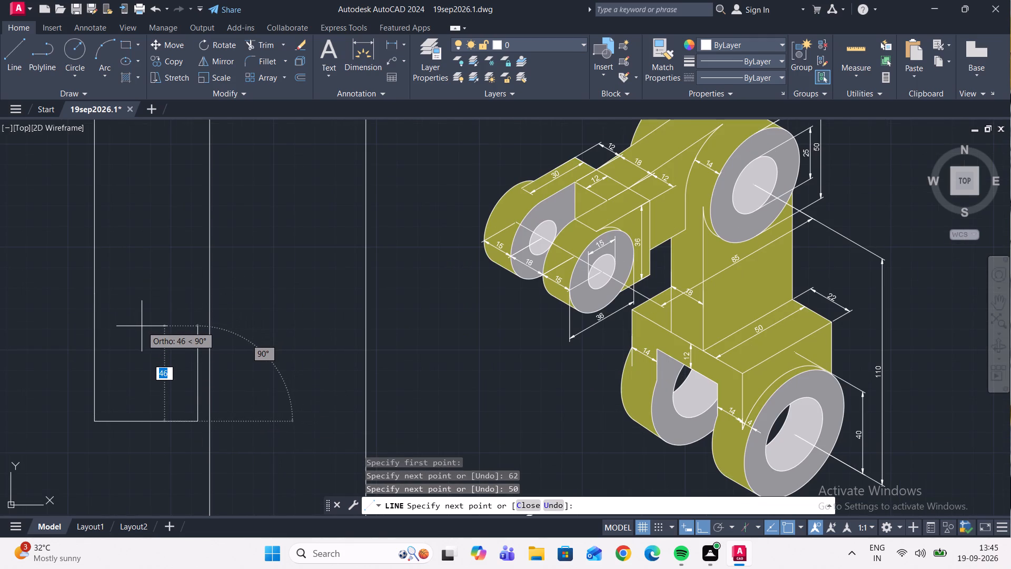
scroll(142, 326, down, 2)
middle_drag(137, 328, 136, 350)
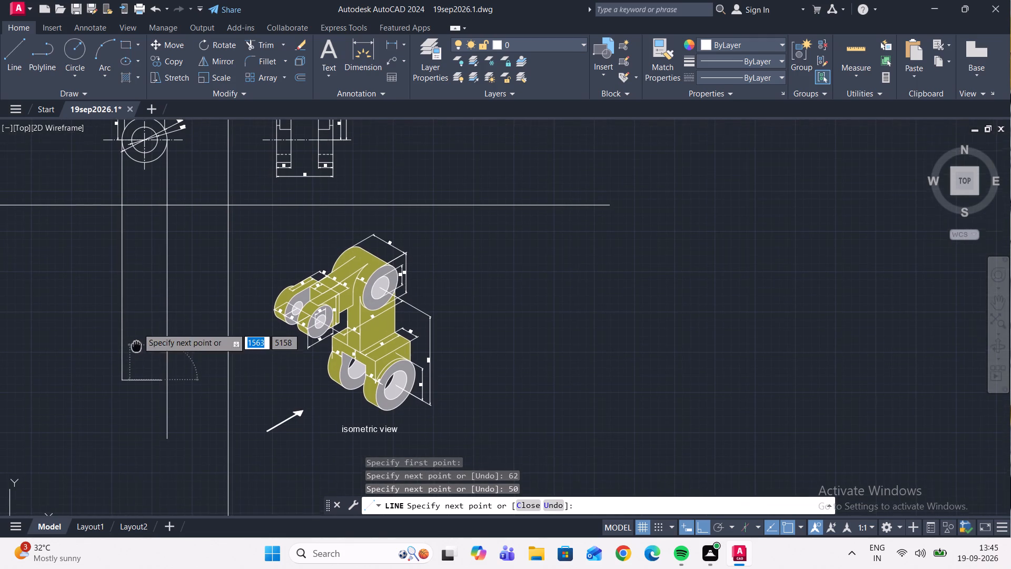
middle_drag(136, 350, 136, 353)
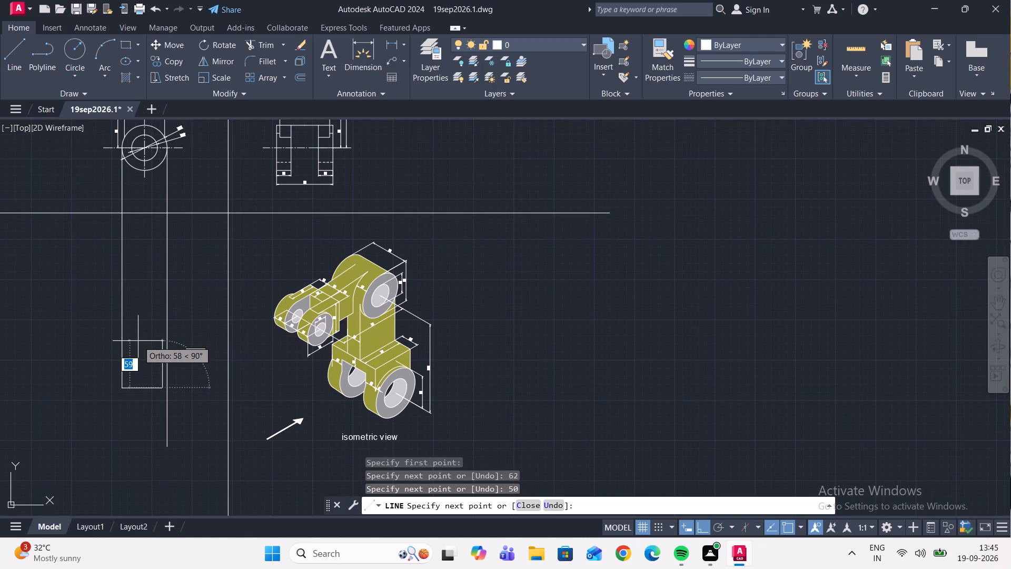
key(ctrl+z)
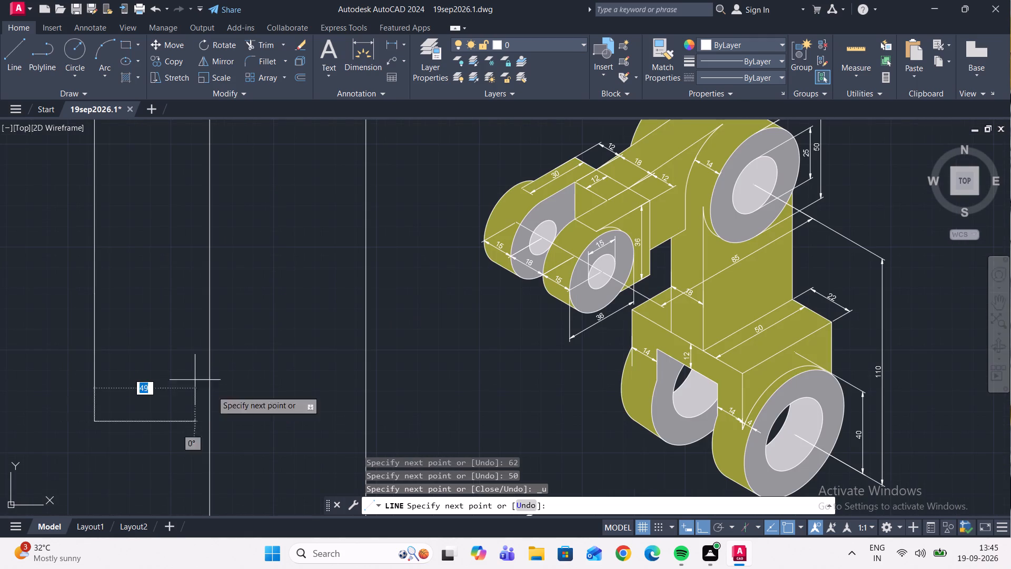
Draw the bottom edge horizontally from the 62 line's lower end to the right projection line and end the line.
click(206, 425)
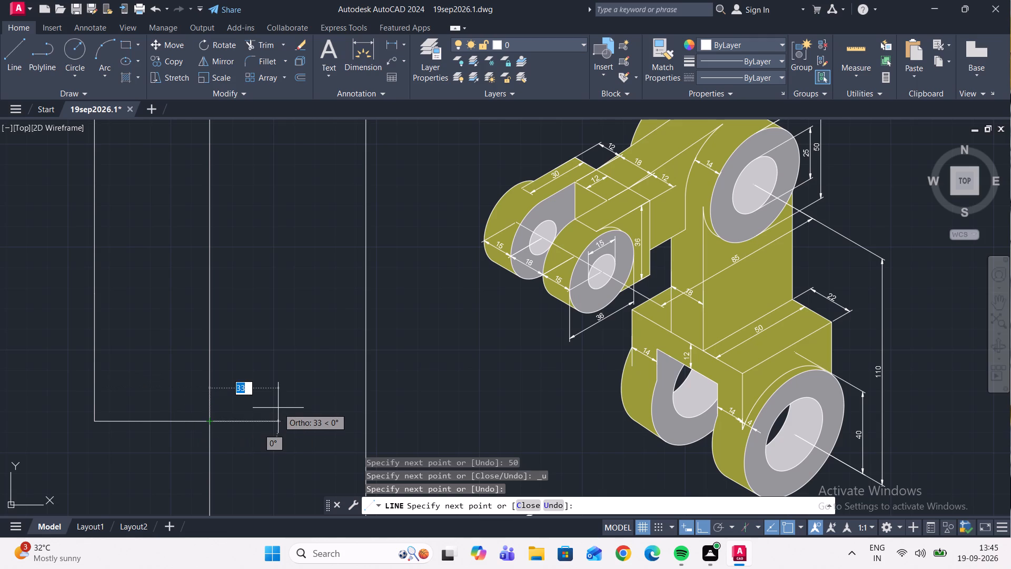
key(Escape)
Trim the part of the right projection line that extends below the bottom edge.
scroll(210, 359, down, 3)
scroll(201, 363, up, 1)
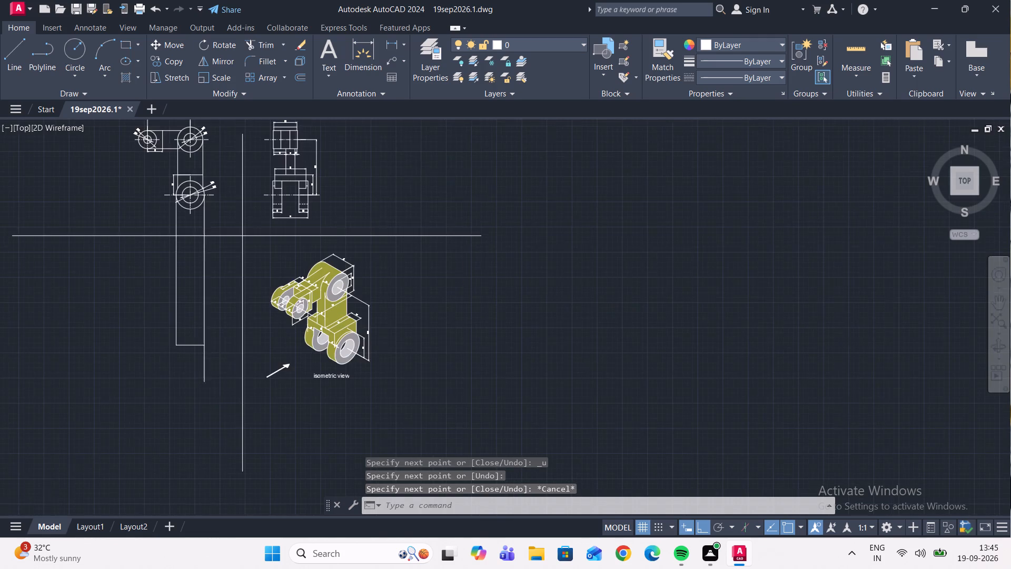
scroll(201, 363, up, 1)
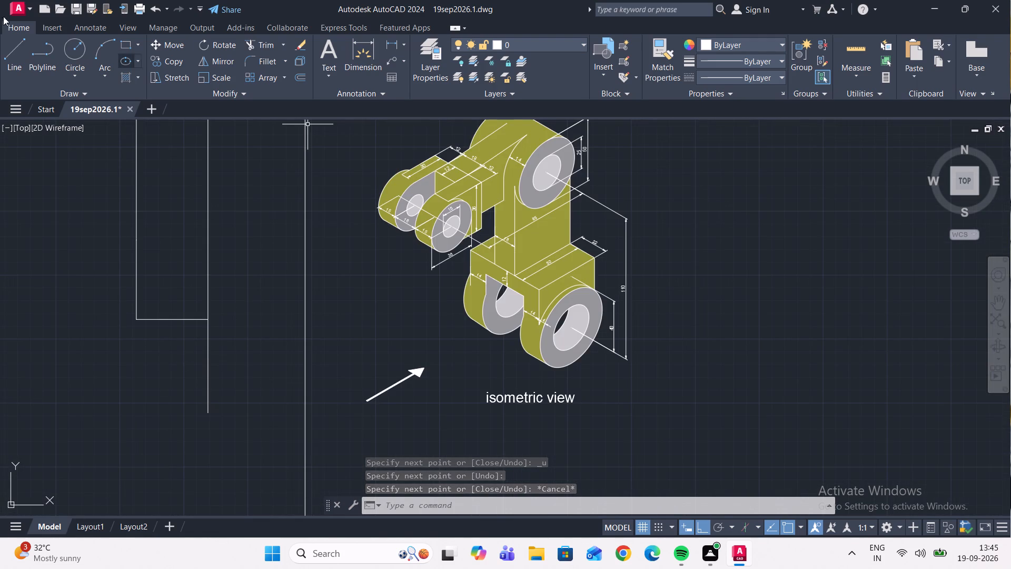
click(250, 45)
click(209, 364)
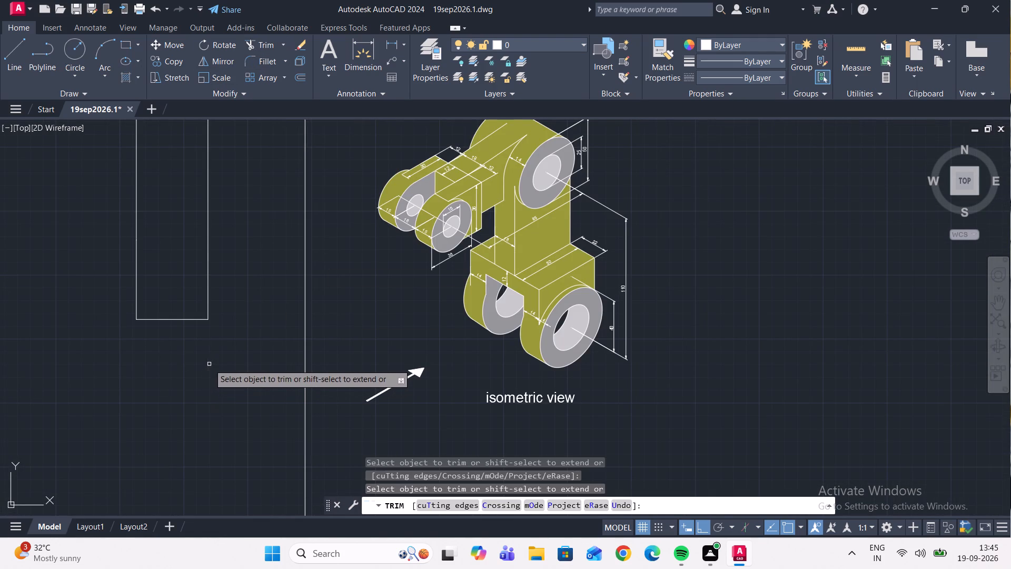
Leave the trimming and examine the dimensions of the fork arms, boss and lower lugs on the isometric view.
middle_drag(234, 343, 243, 414)
middle_drag(255, 389, 291, 399)
scroll(290, 397, up, 1)
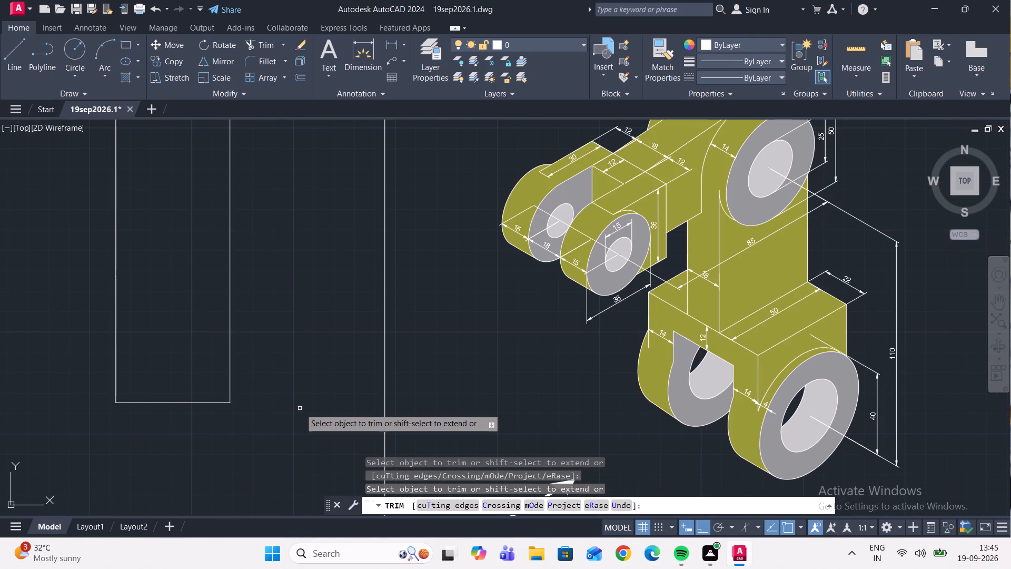
middle_drag(303, 403, 303, 404)
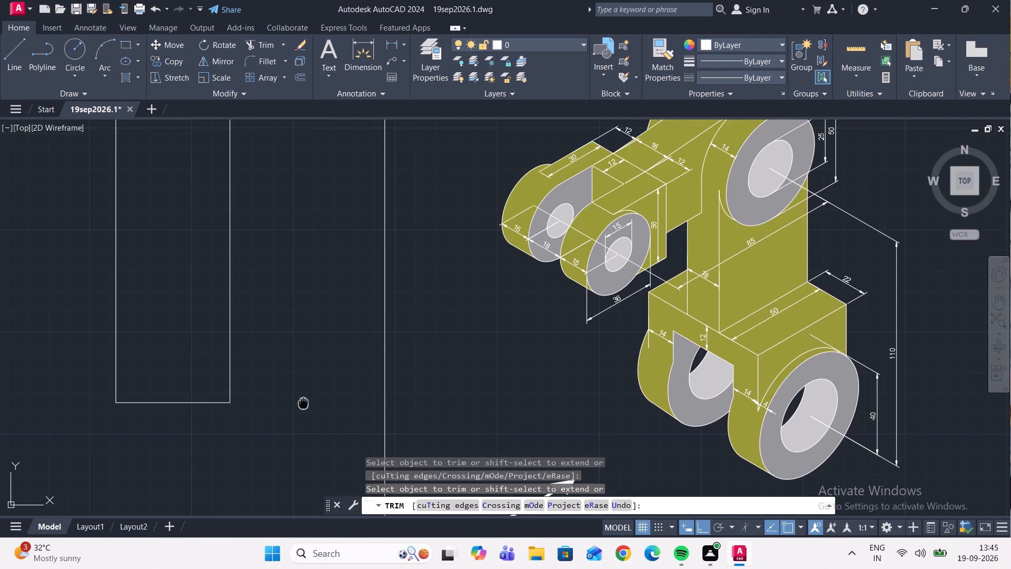
middle_drag(303, 404, 154, 443)
middle_drag(260, 372, 175, 397)
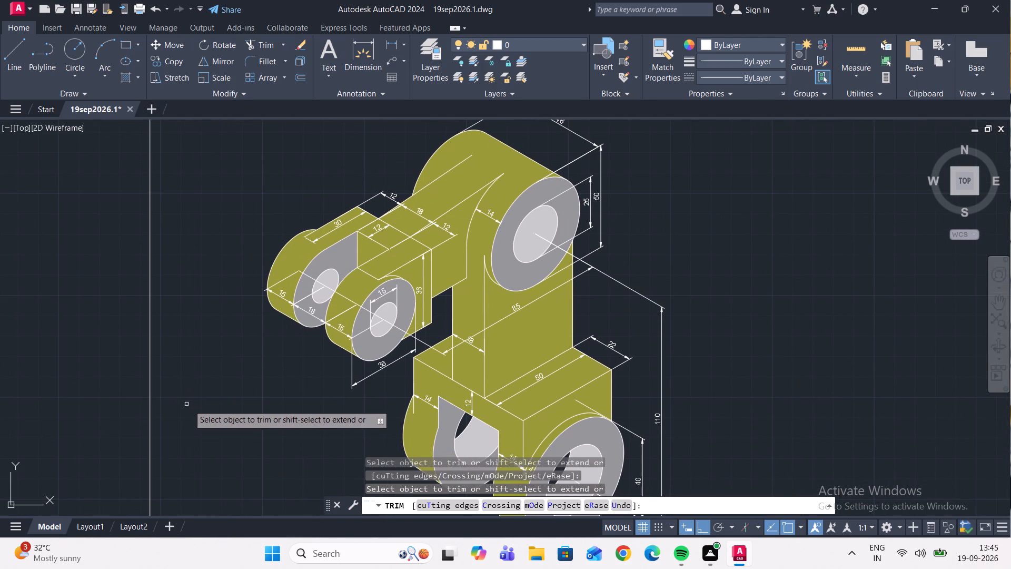
middle_drag(435, 220, 434, 289)
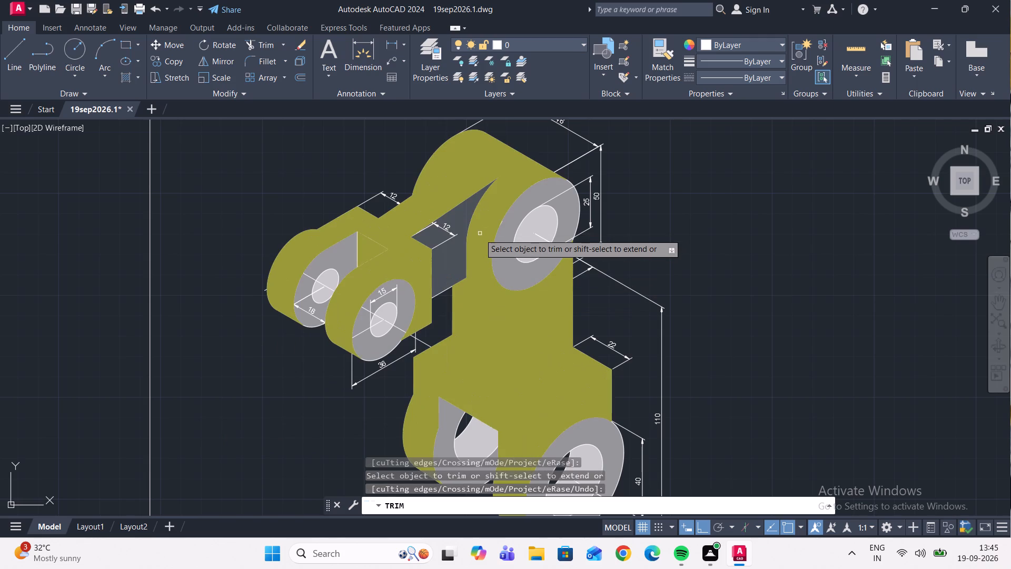
key(Escape)
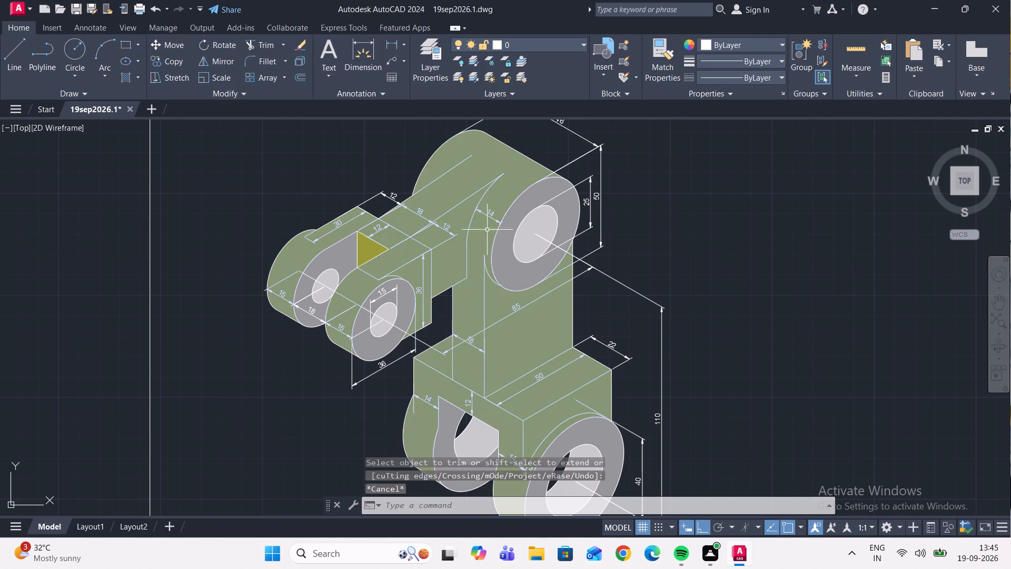
middle_drag(504, 195, 488, 241)
middle_drag(491, 208, 484, 156)
middle_drag(484, 175, 480, 203)
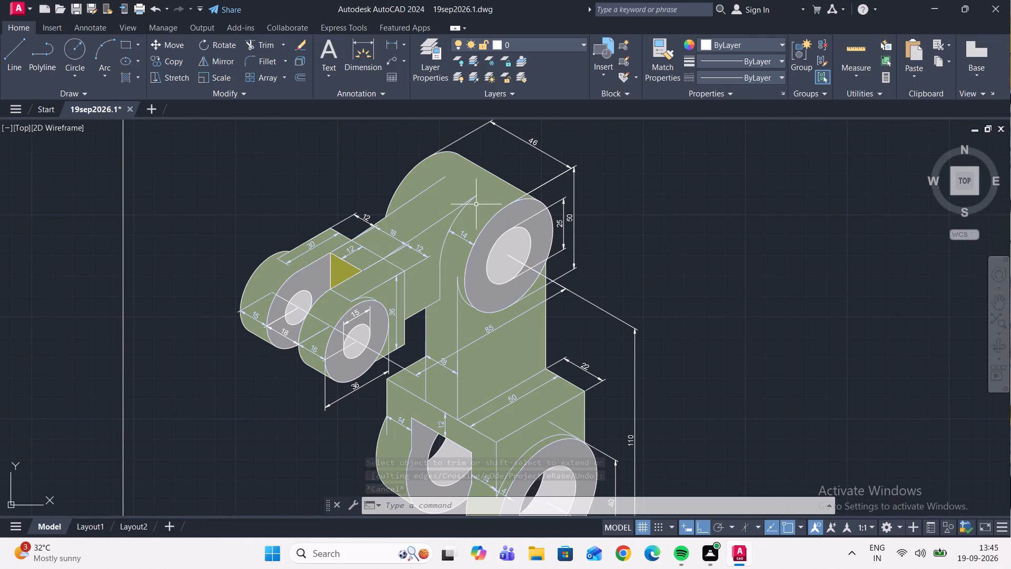
middle_drag(474, 201, 481, 180)
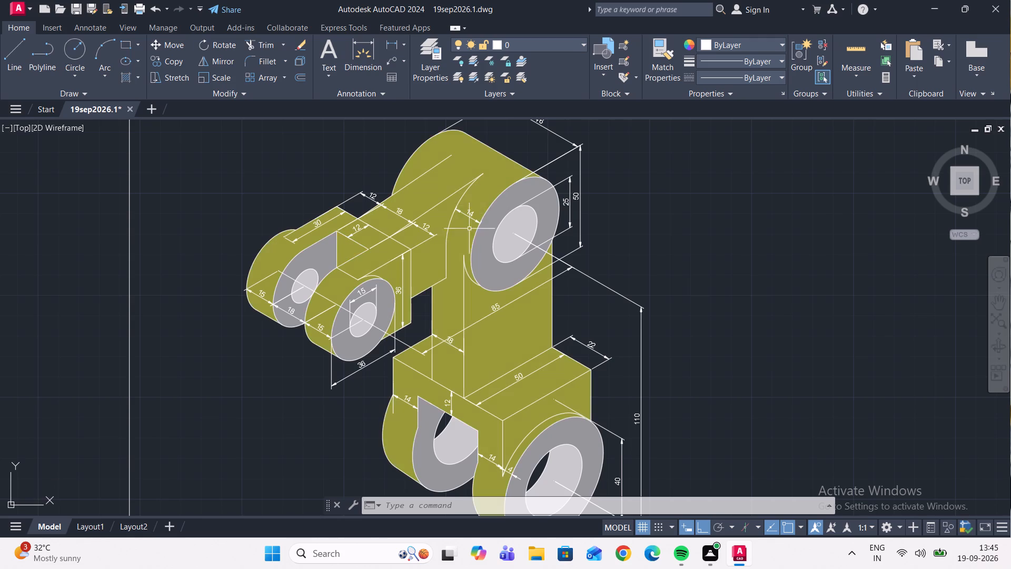
middle_drag(487, 205, 545, 173)
middle_drag(541, 181, 632, 130)
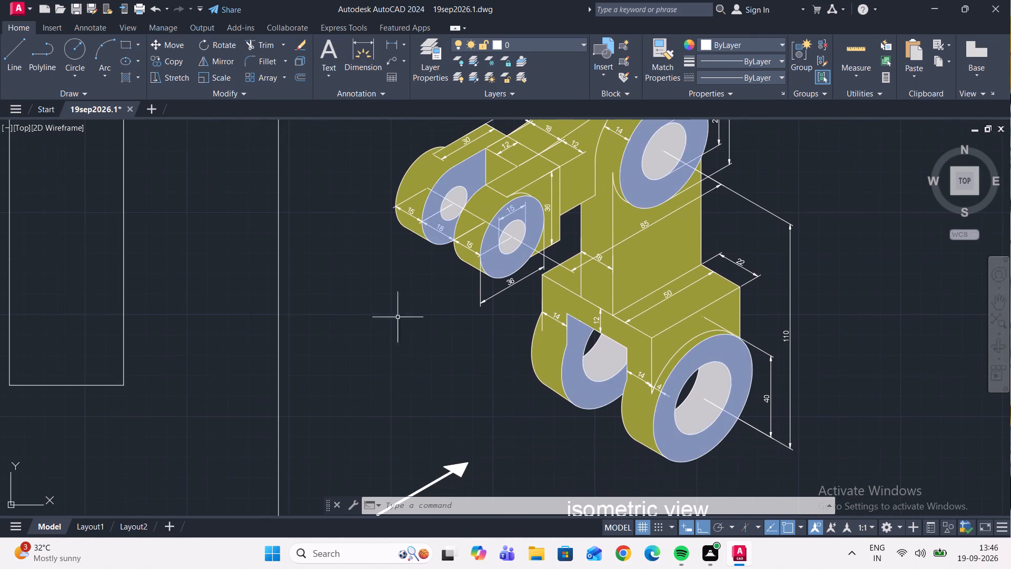
scroll(360, 284, down, 1)
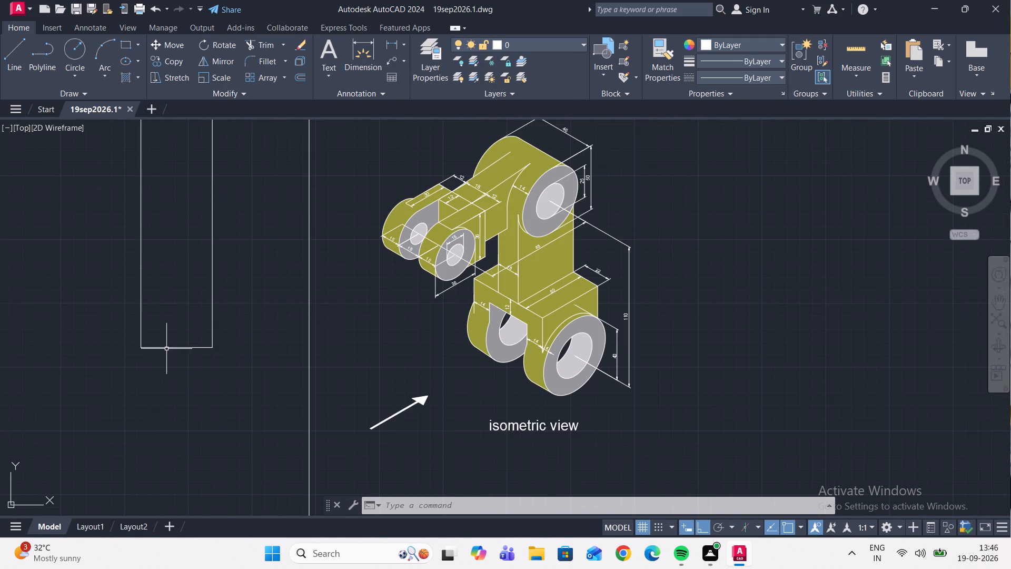
Delete the right vertical projection line coming down from the front view.
click(211, 321)
scroll(236, 312, down, 2)
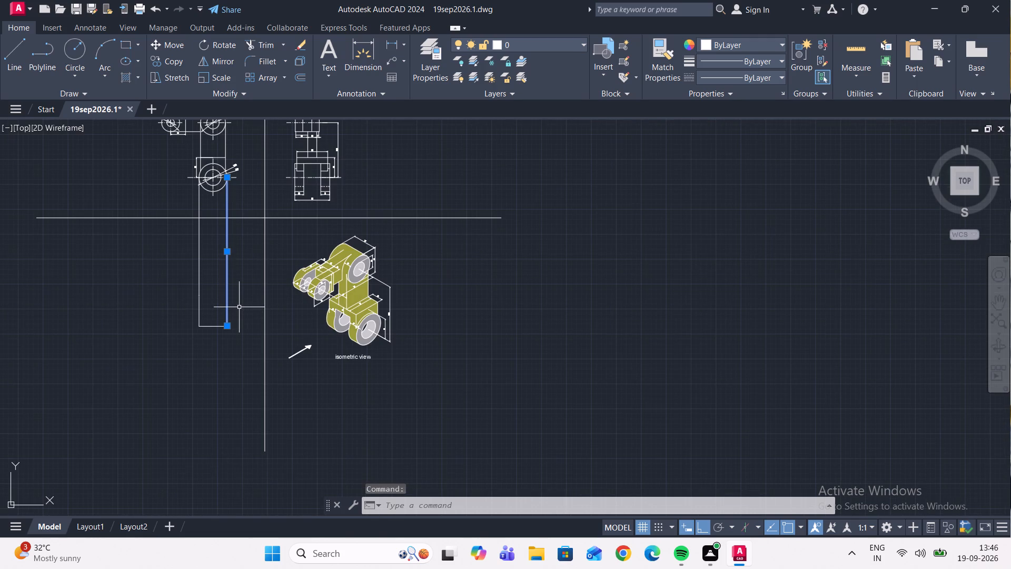
key(Delete)
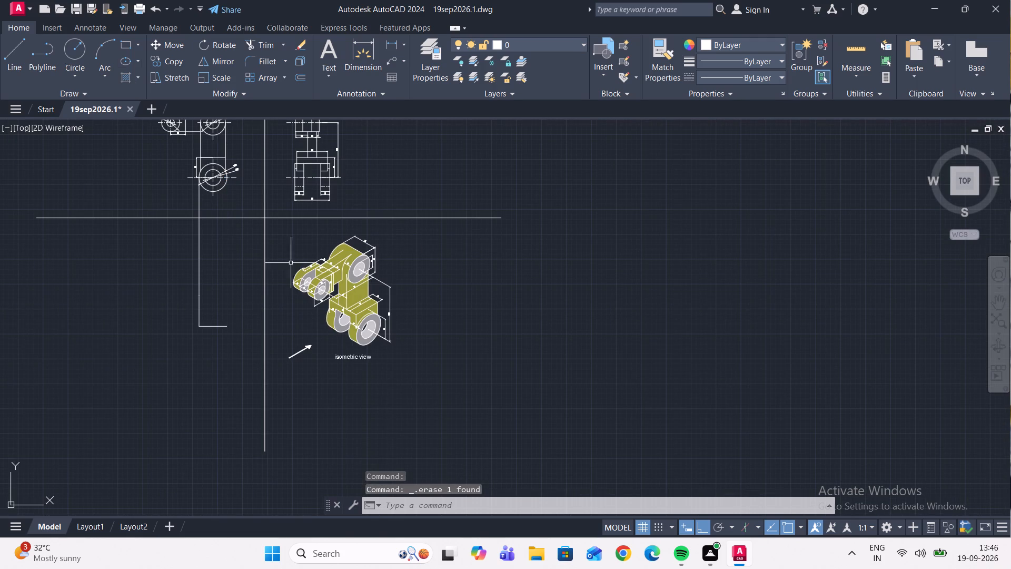
Draw a line 62 up from the bottom edge's right end, then a horizontal top edge to the left vertical line, closing the rectangle.
click(18, 50)
scroll(217, 328, up, 3)
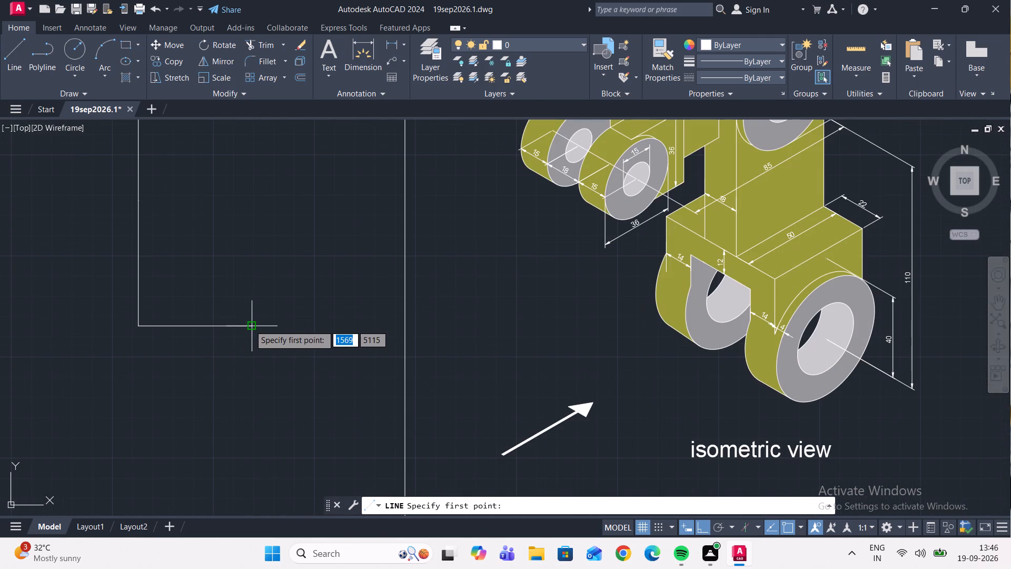
click(250, 325)
scroll(263, 206, down, 2)
middle_drag(263, 206, 206, 300)
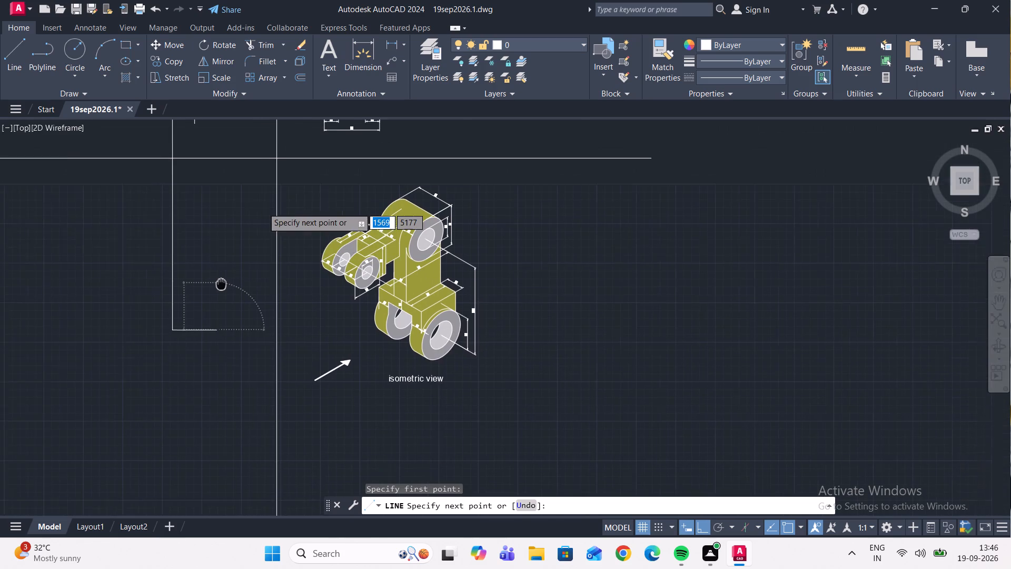
middle_drag(206, 300, 205, 300)
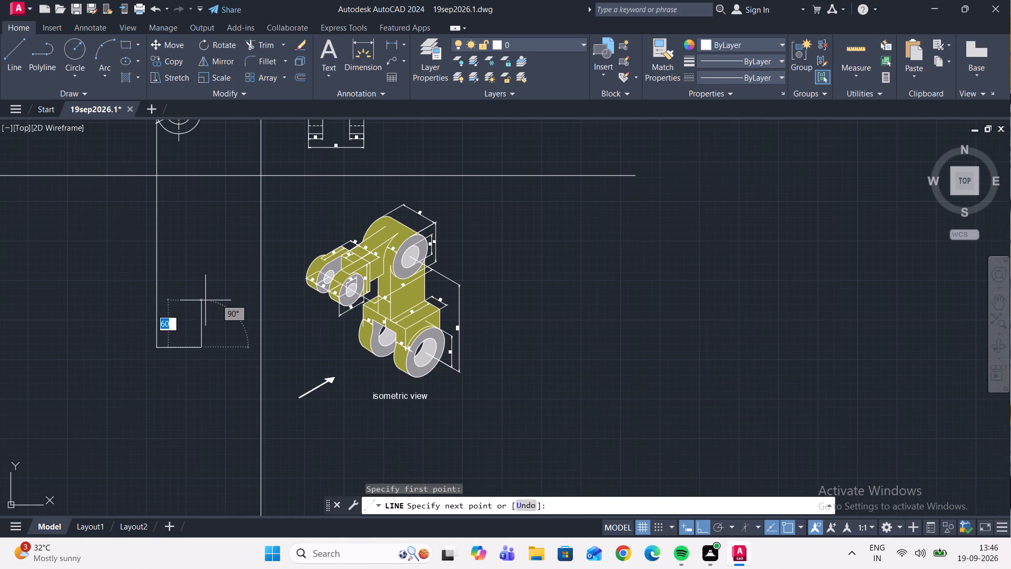
text(62)
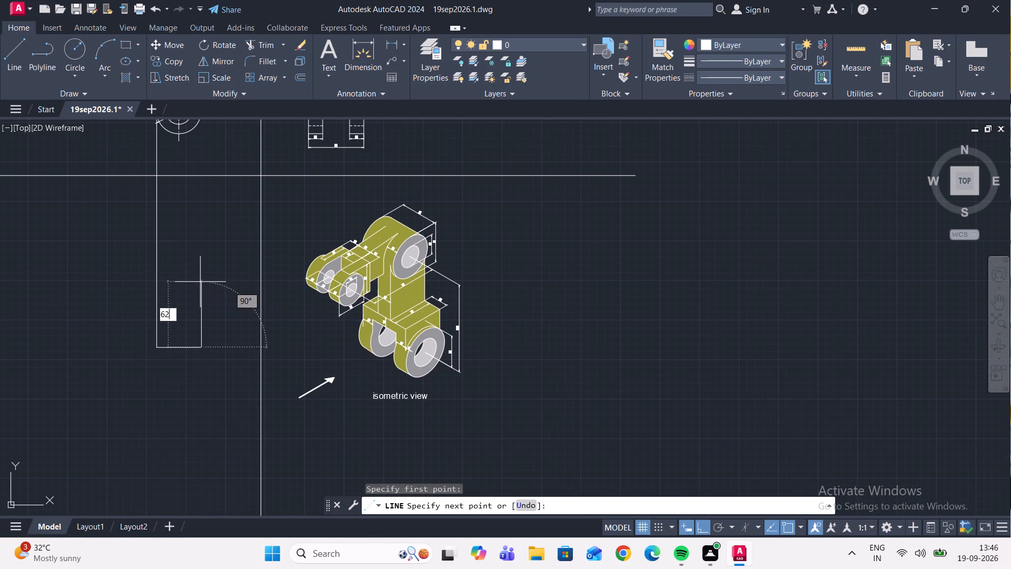
key(Return)
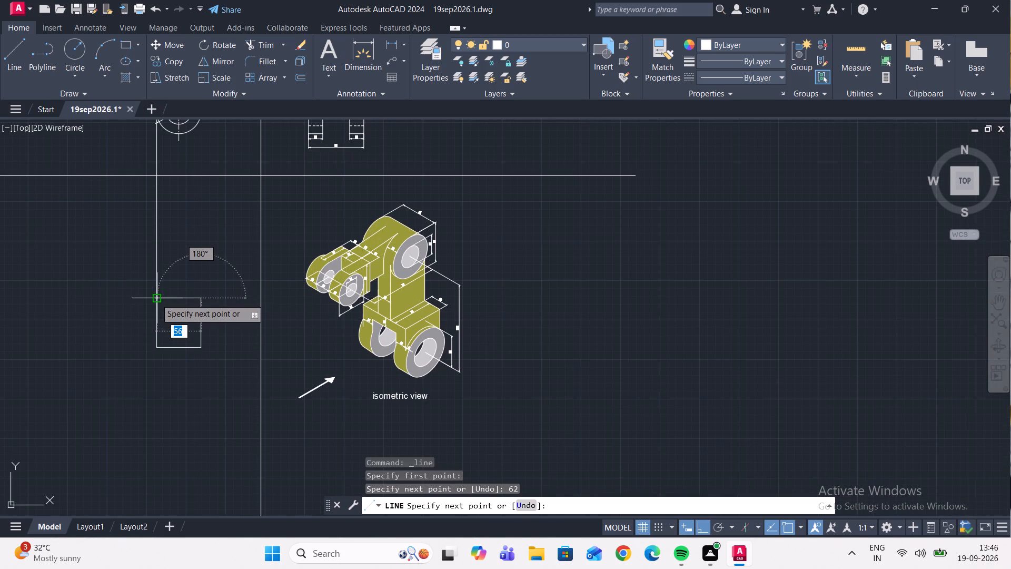
scroll(156, 299, up, 2)
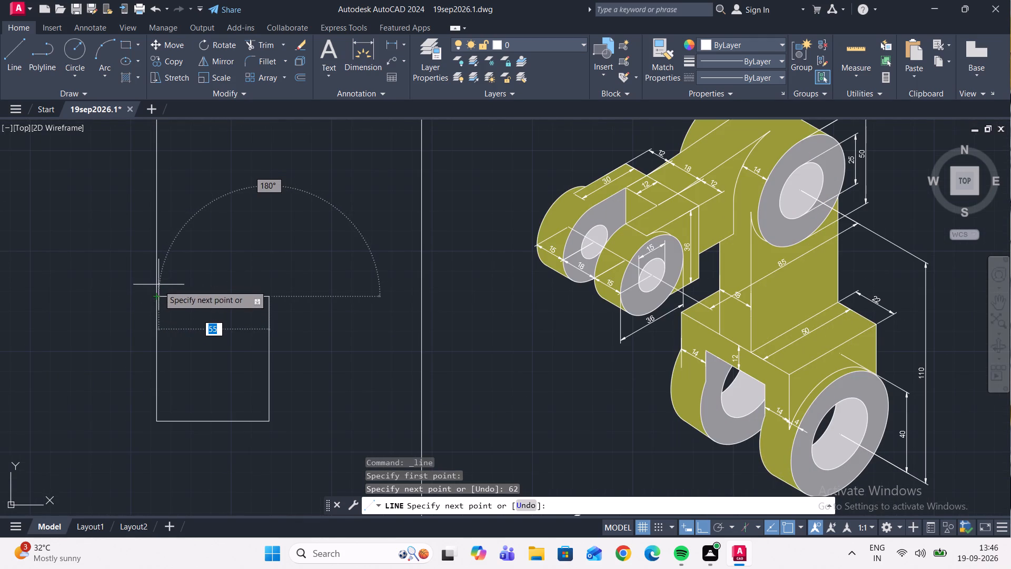
click(155, 294)
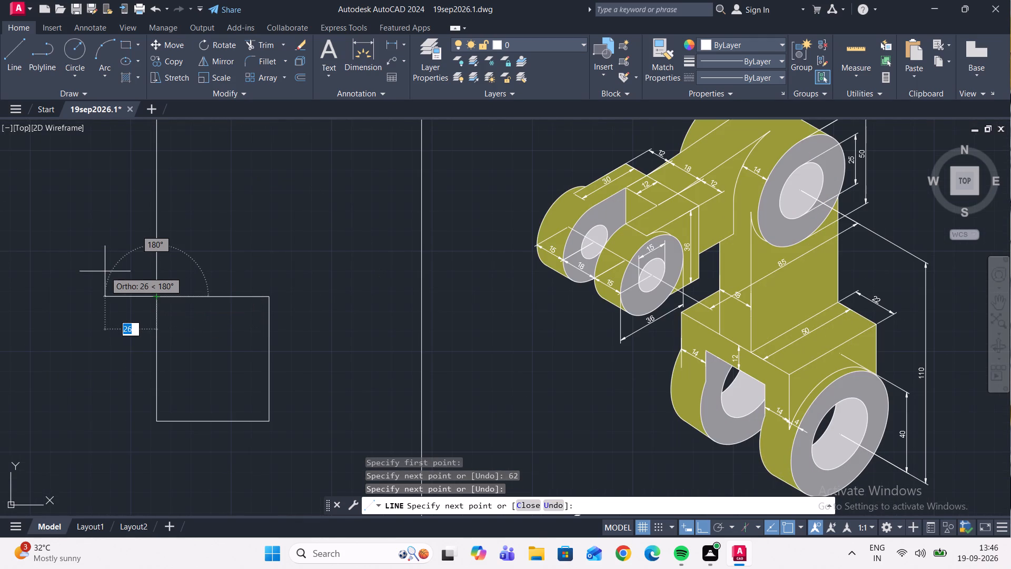
key(Escape)
Trim away the left projection line between the new rectangle and the front view's lower circle.
click(270, 40)
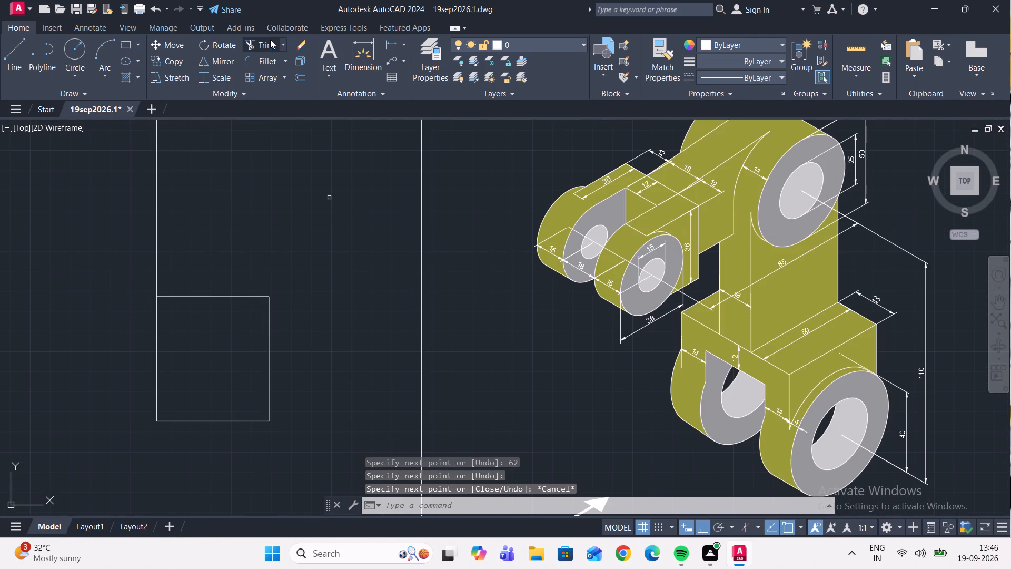
drag(205, 189, 82, 200)
scroll(127, 198, down, 4)
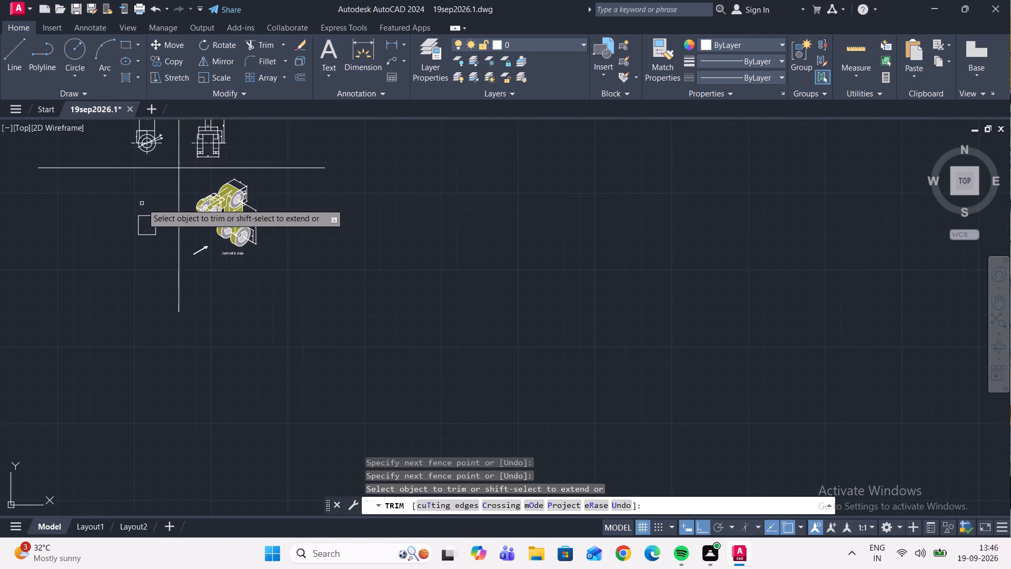
scroll(141, 175, up, 2)
middle_drag(149, 237, 153, 274)
scroll(131, 149, up, 2)
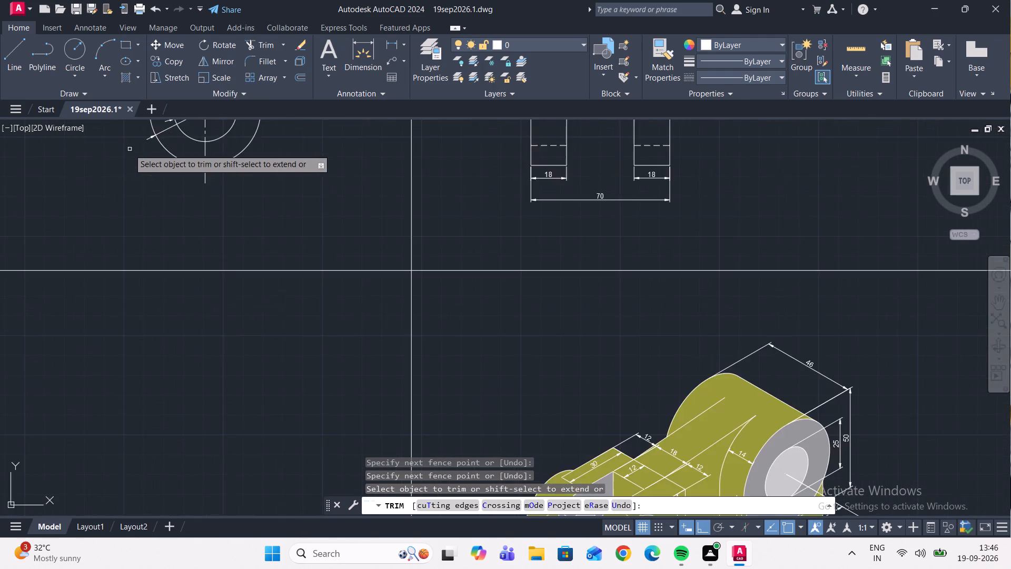
Add a linear dimension for the width of the new rectangle, placed just above its top edge.
scroll(131, 172, down, 3)
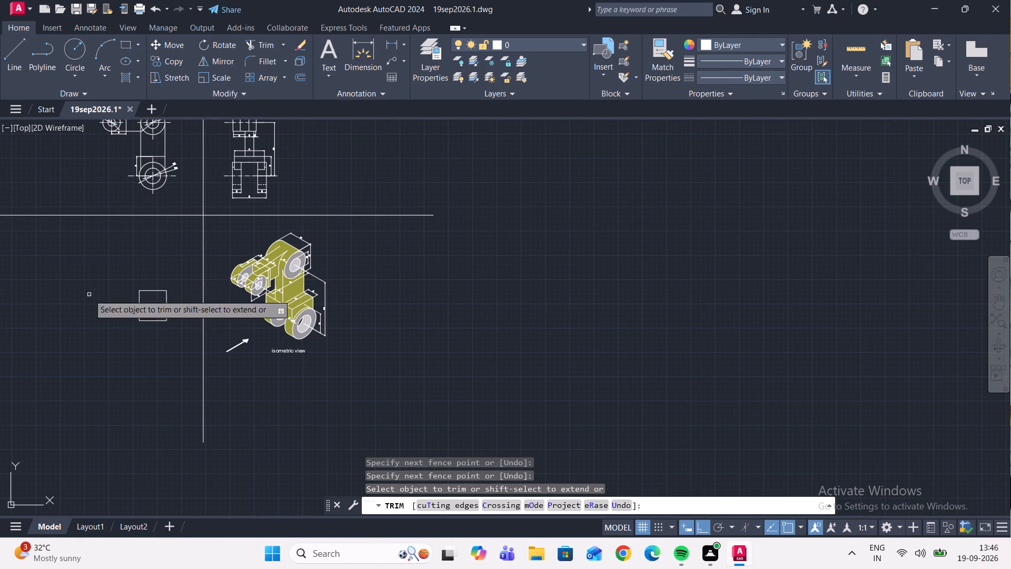
scroll(132, 338, up, 2)
key(Escape)
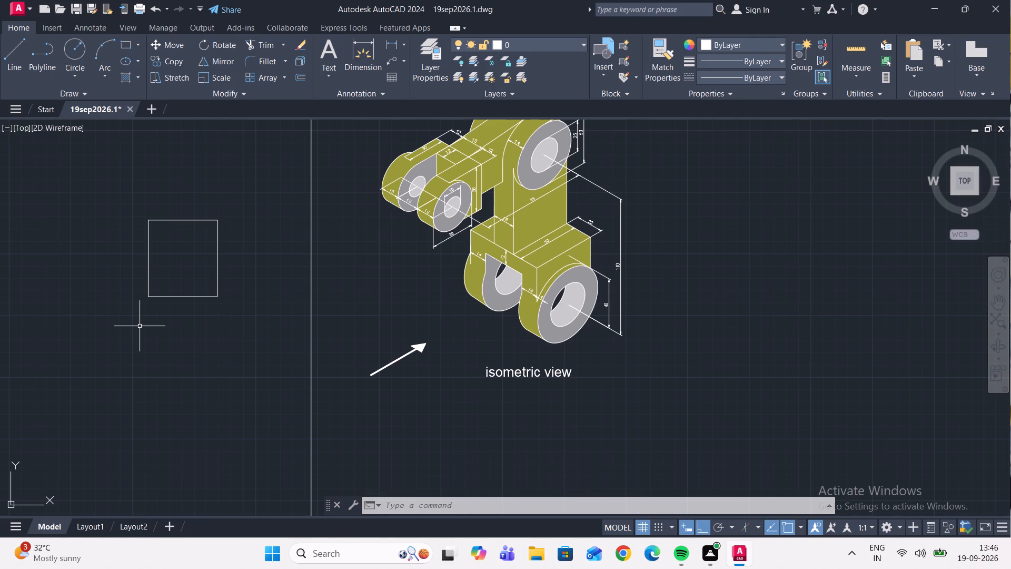
middle_drag(345, 293, 242, 375)
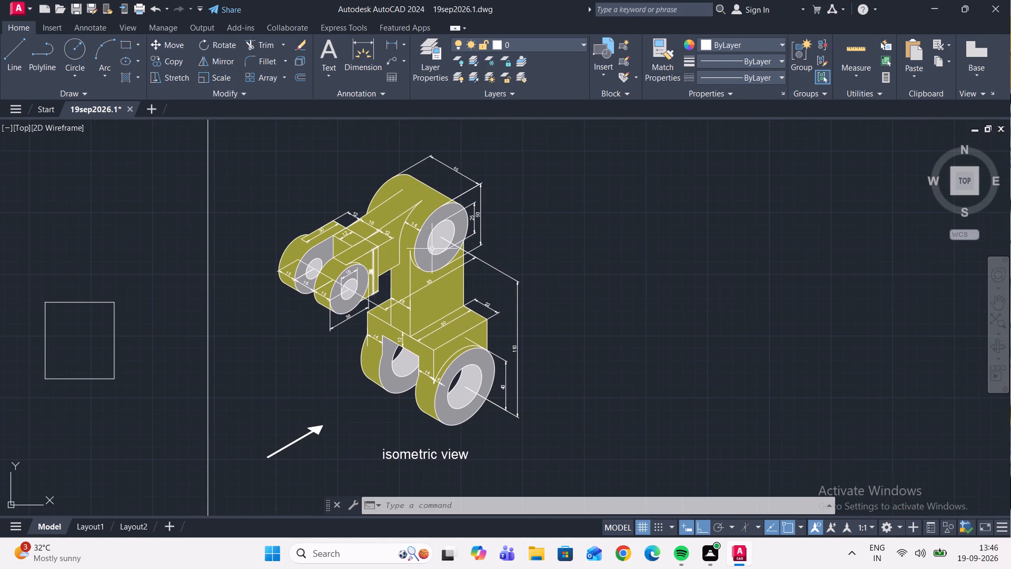
scroll(466, 234, up, 2)
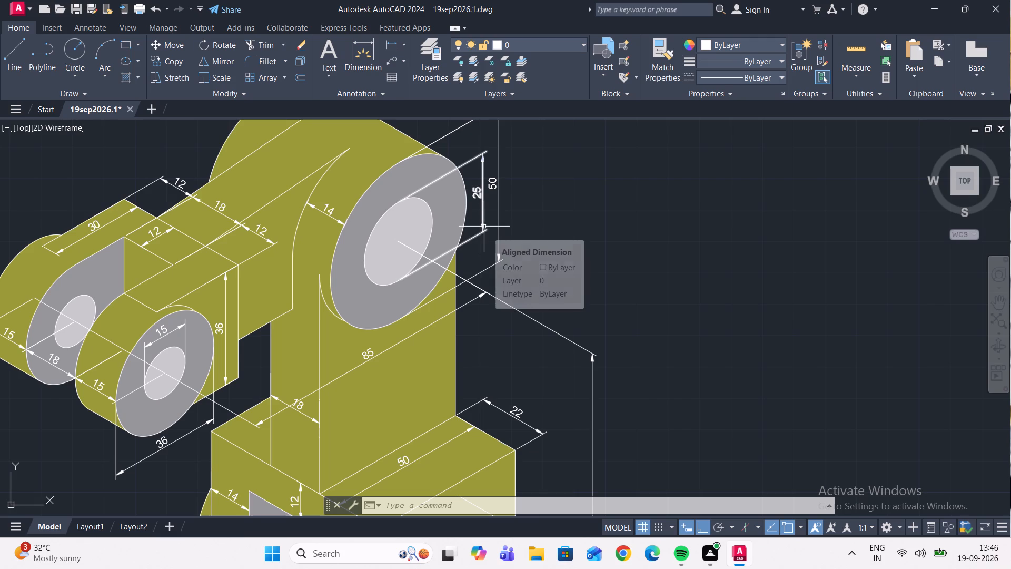
scroll(502, 236, down, 3)
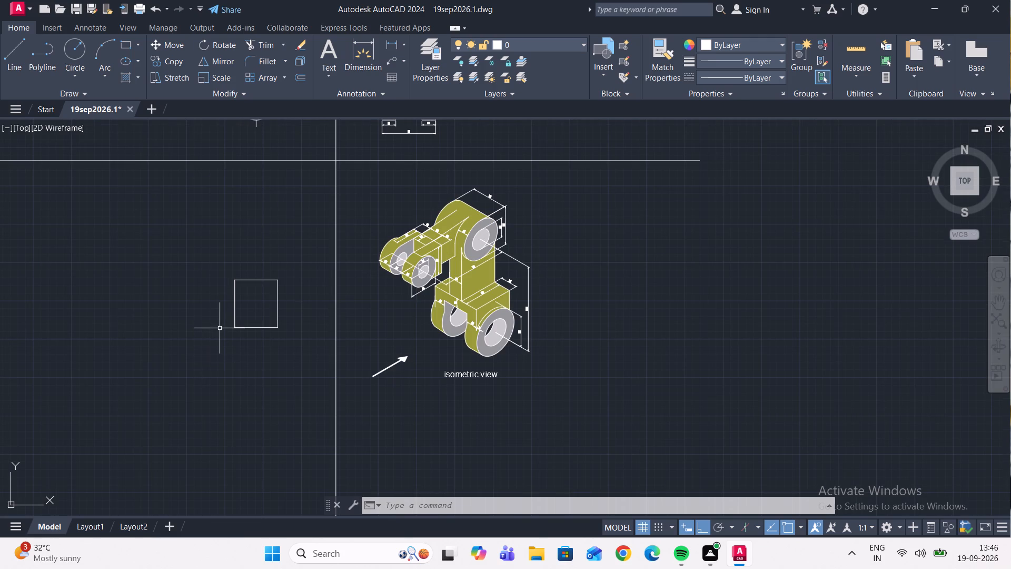
scroll(228, 317, up, 2)
scroll(280, 286, up, 1)
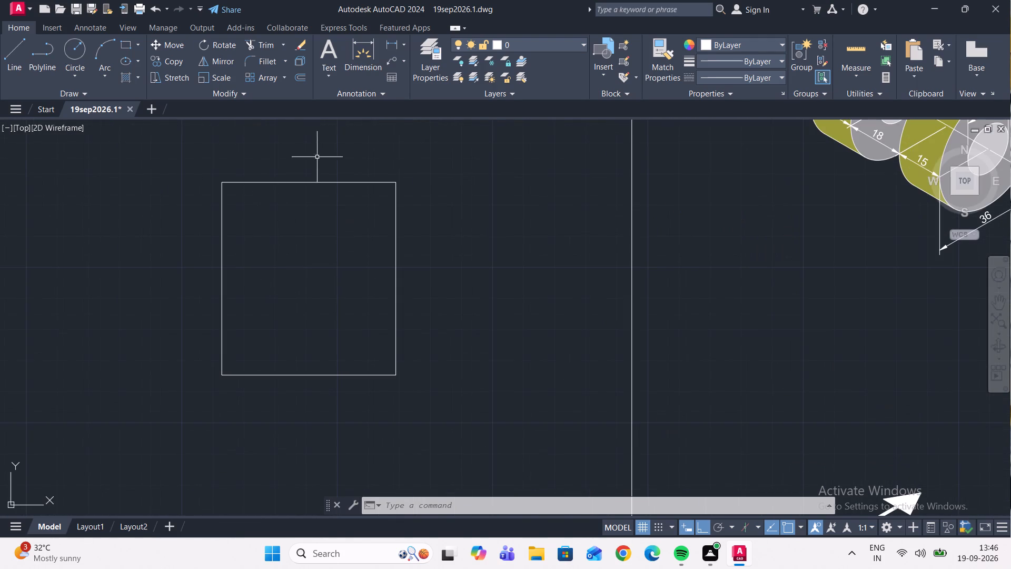
click(387, 44)
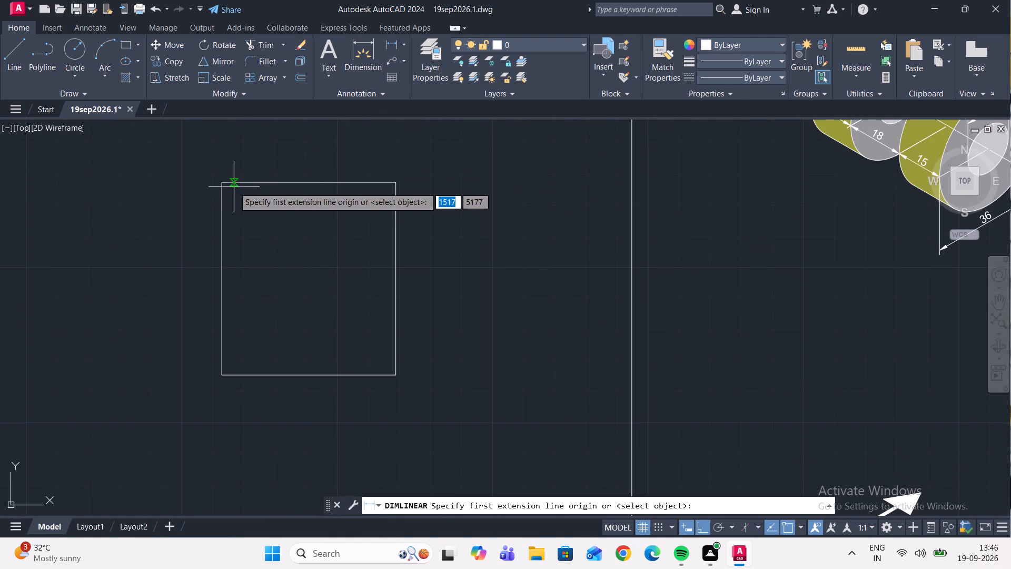
click(222, 183)
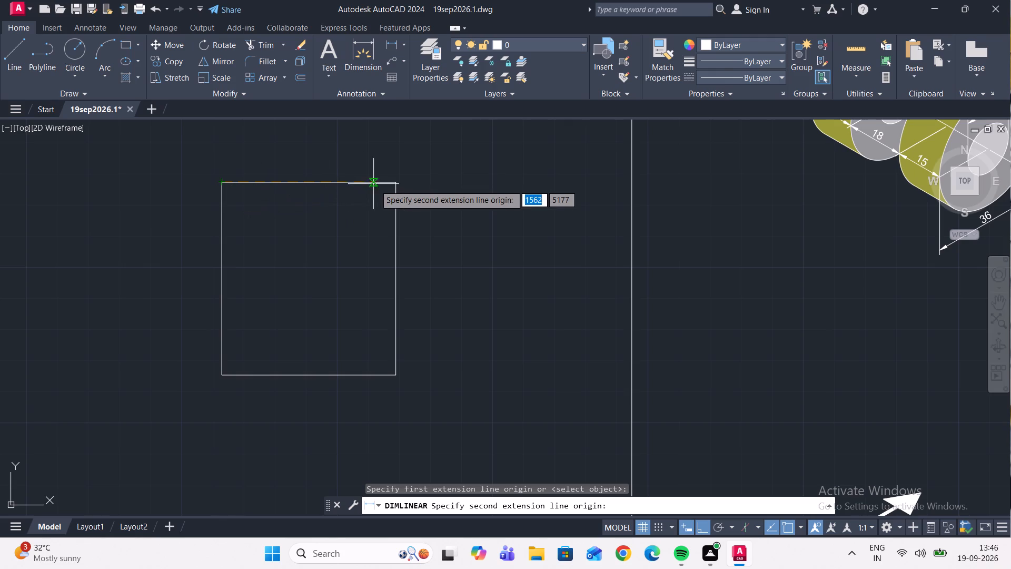
click(393, 184)
click(383, 166)
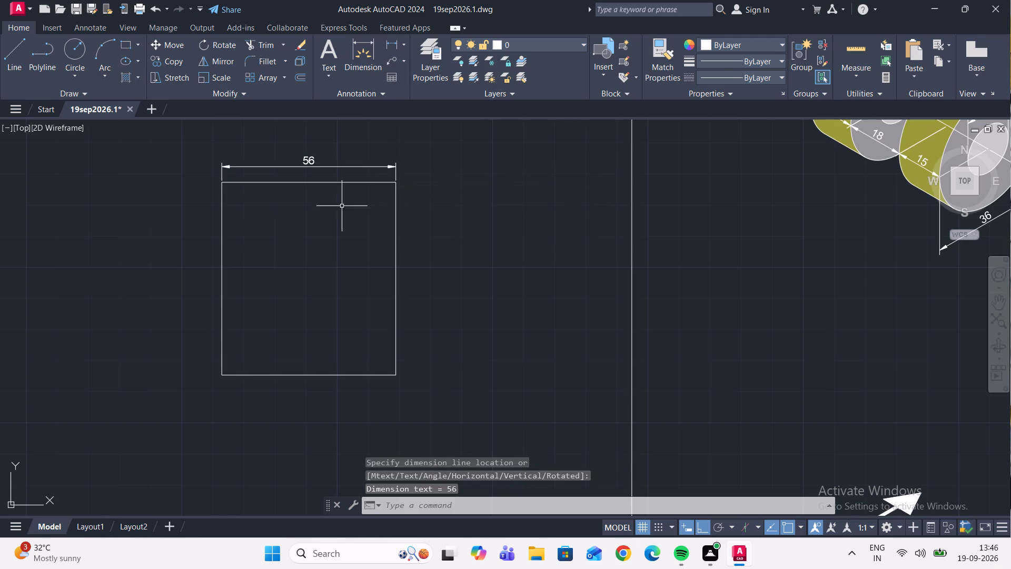
Copy the rectangle's left vertical edge 3 units inward to the right.
click(260, 269)
click(166, 259)
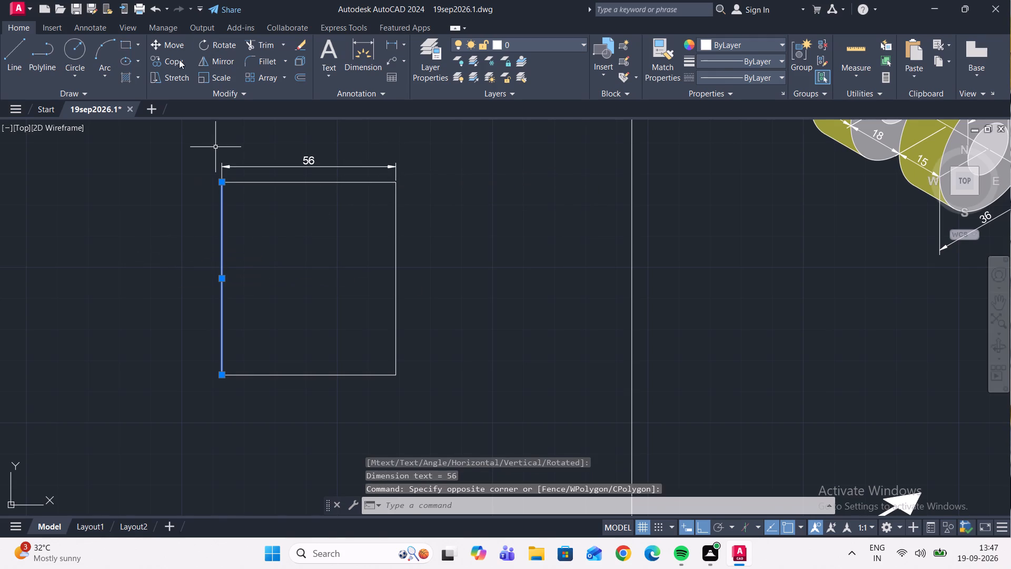
click(171, 62)
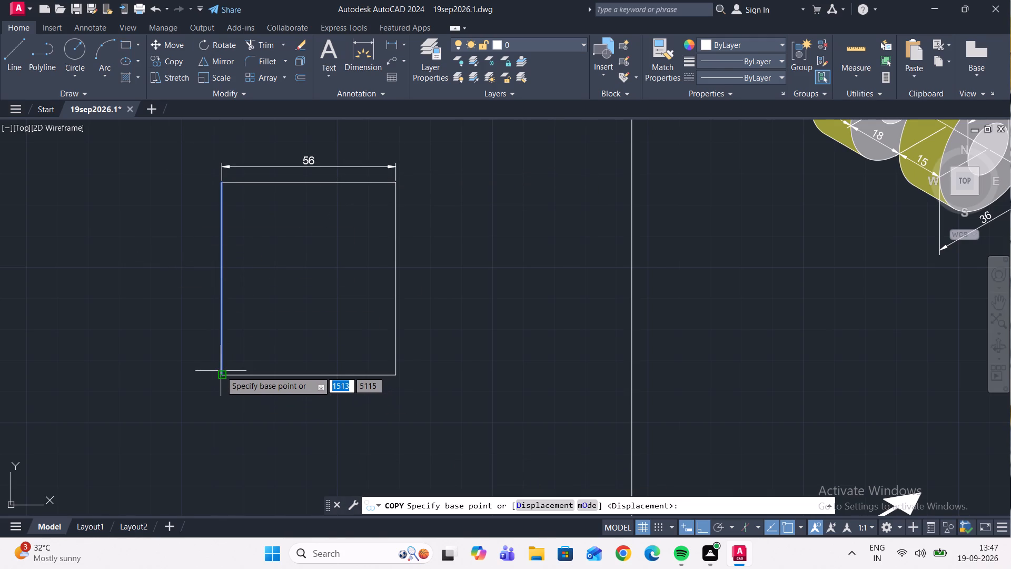
click(220, 372)
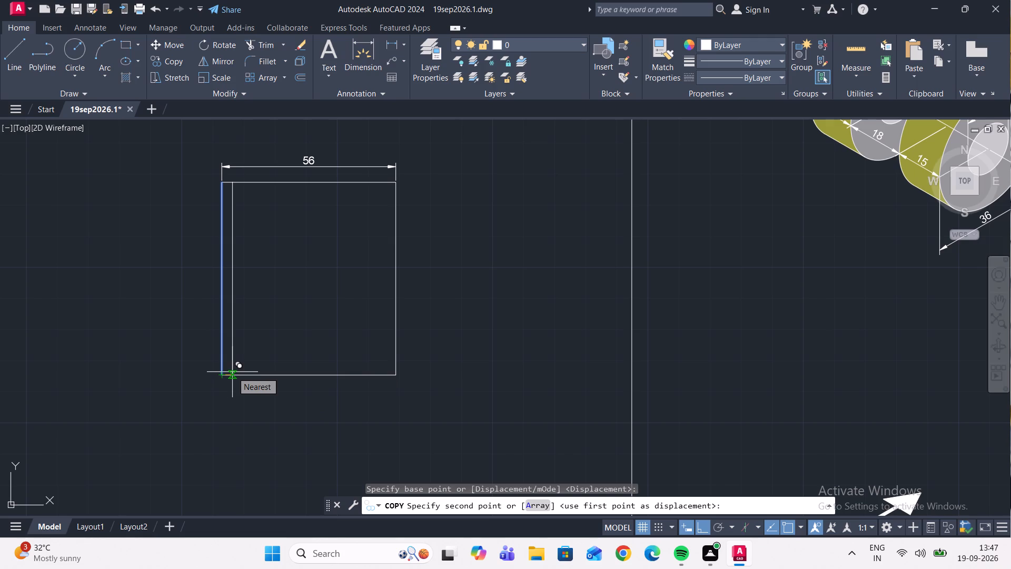
key(3)
key(Return)
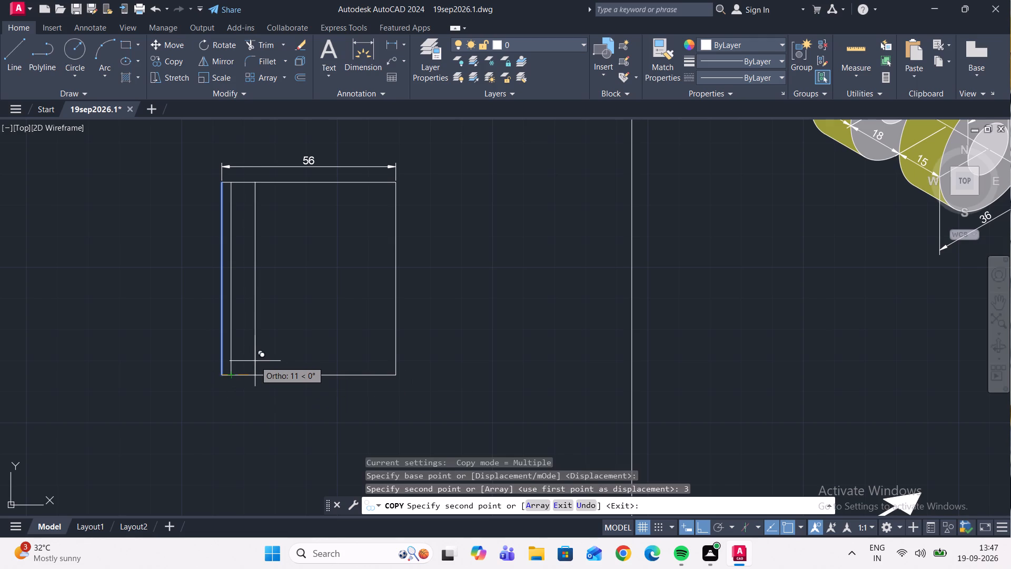
key(Escape)
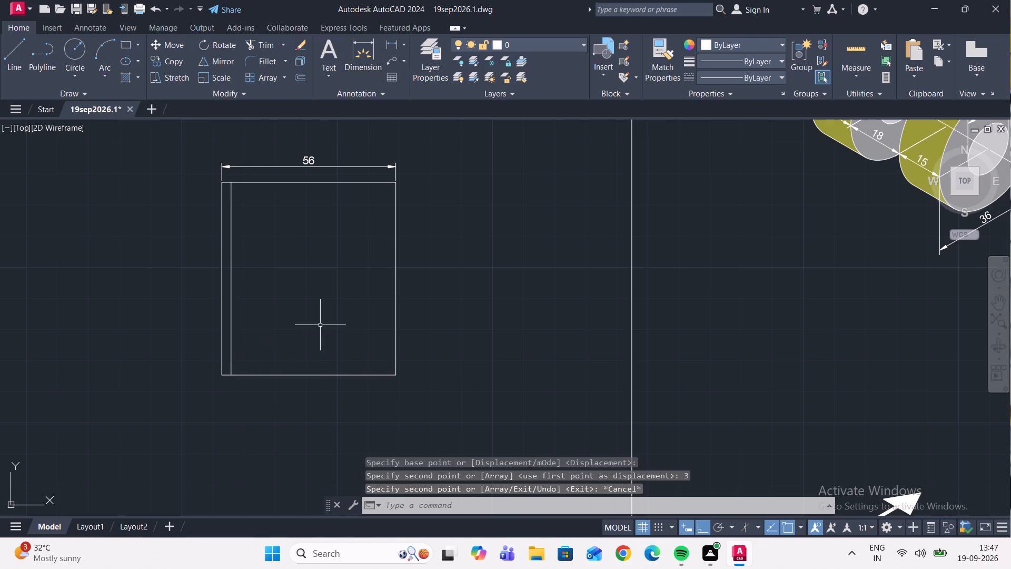
Copy the rectangle's right vertical edge 3 units inward to the left.
scroll(363, 325, up, 1)
click(445, 351)
click(373, 297)
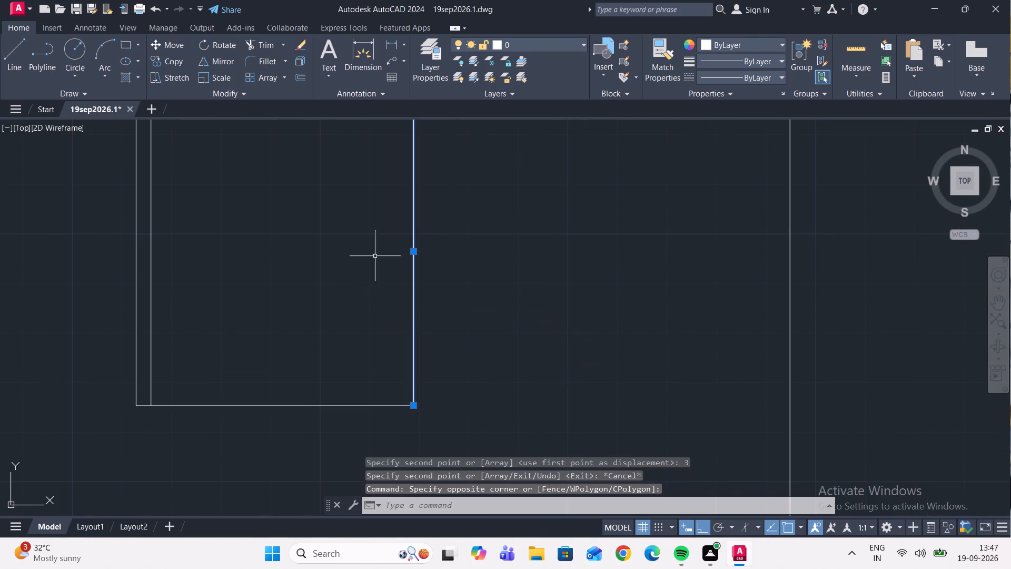
click(164, 61)
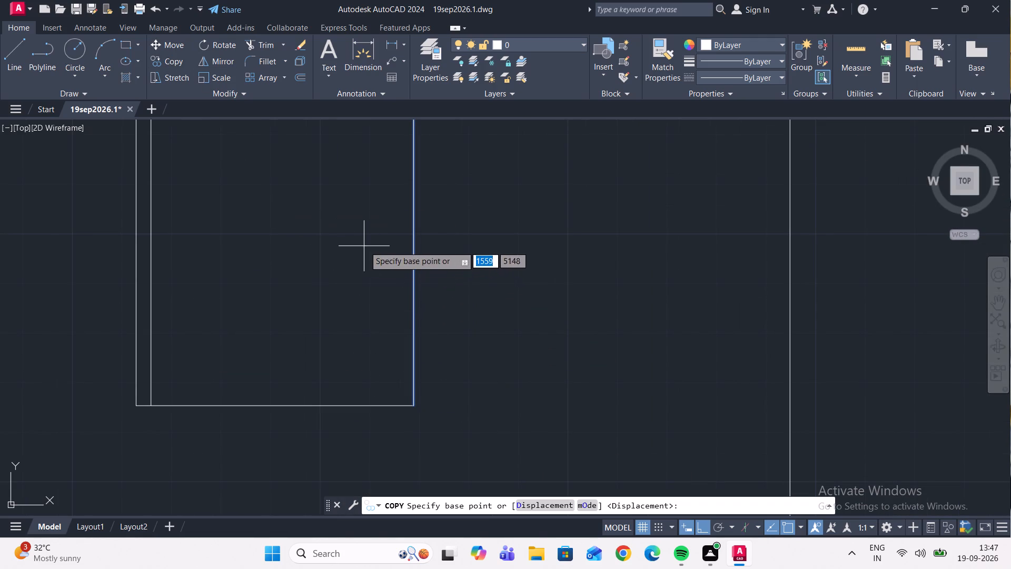
click(415, 403)
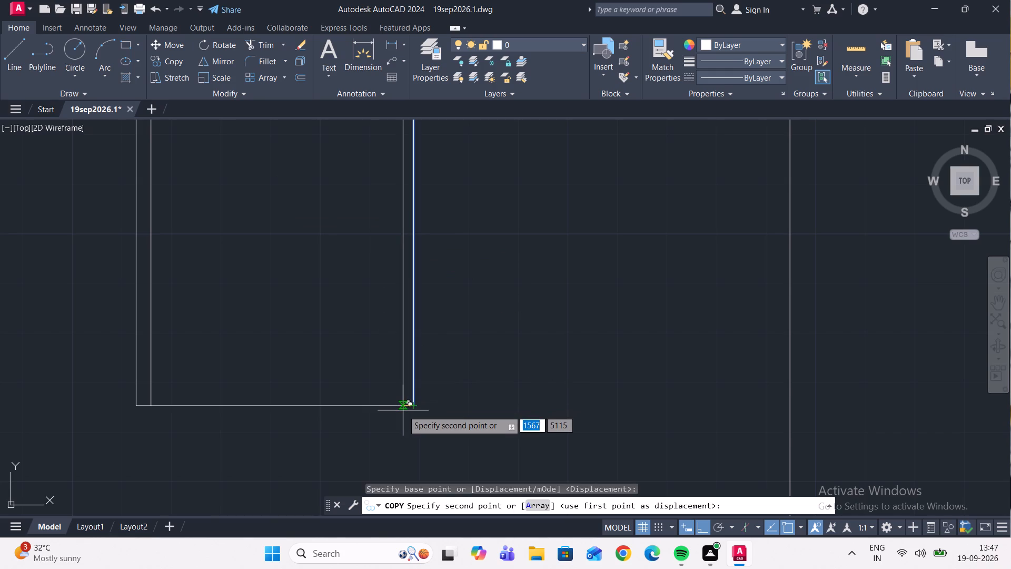
key(3)
key(Return)
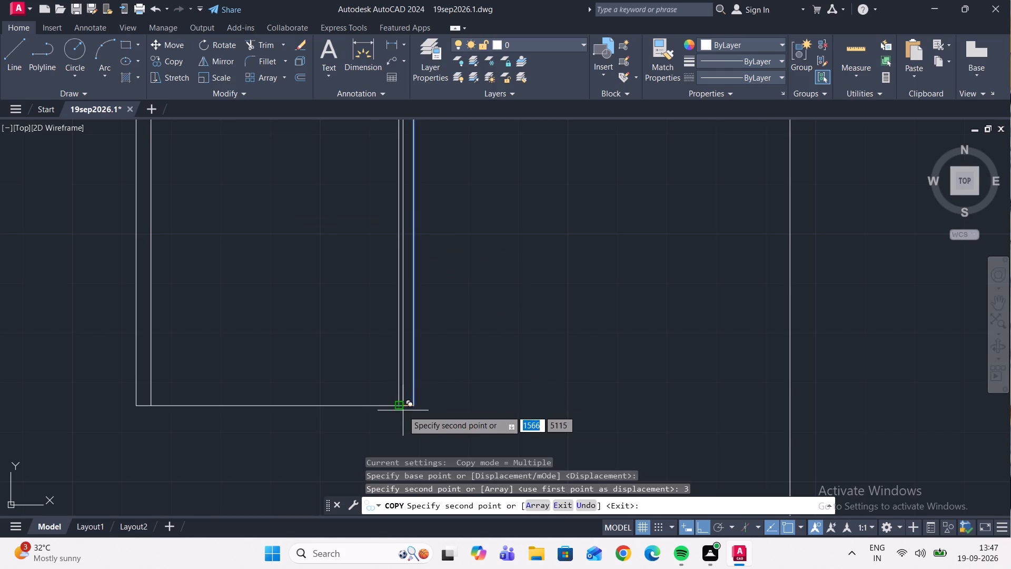
key(Escape)
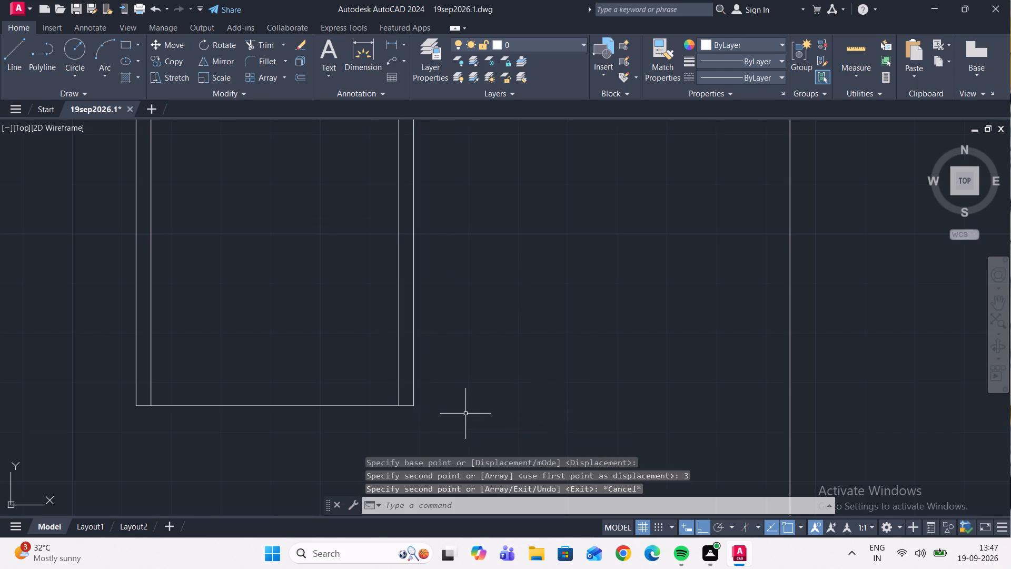
Examine the dimensions of the fork arms, upright and lower lugs on the isometric view against the rectangle.
scroll(323, 346, down, 3)
middle_click(325, 330)
scroll(319, 295, up, 2)
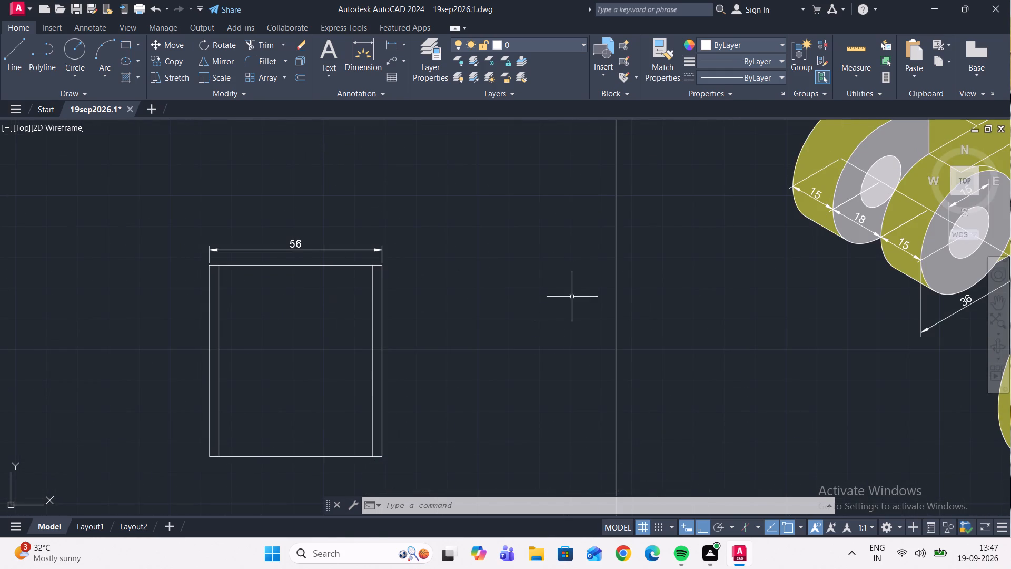
middle_drag(576, 310, 381, 407)
middle_drag(487, 339, 341, 326)
middle_drag(376, 374, 368, 359)
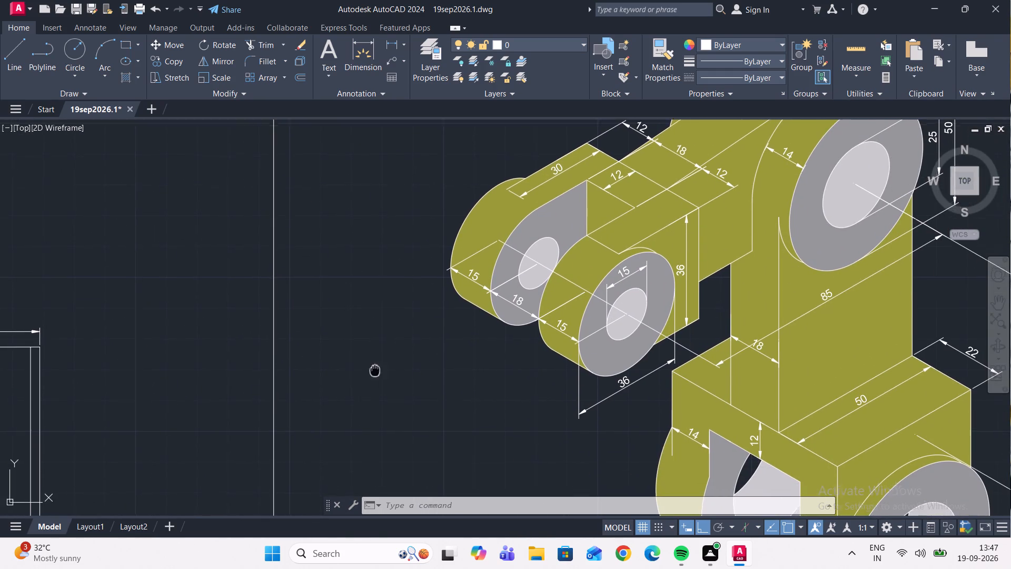
middle_drag(368, 359, 231, 278)
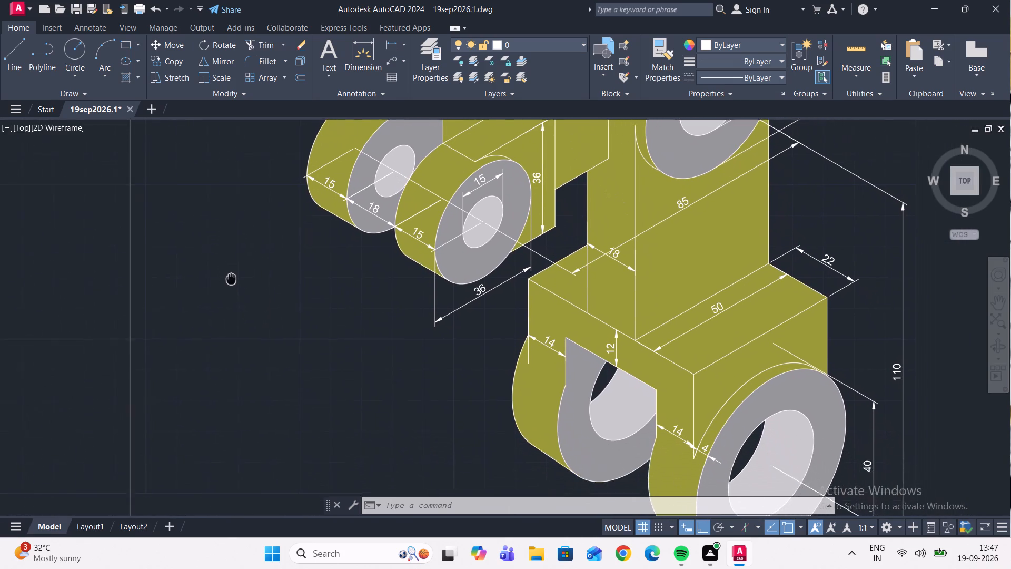
middle_drag(231, 278, 292, 316)
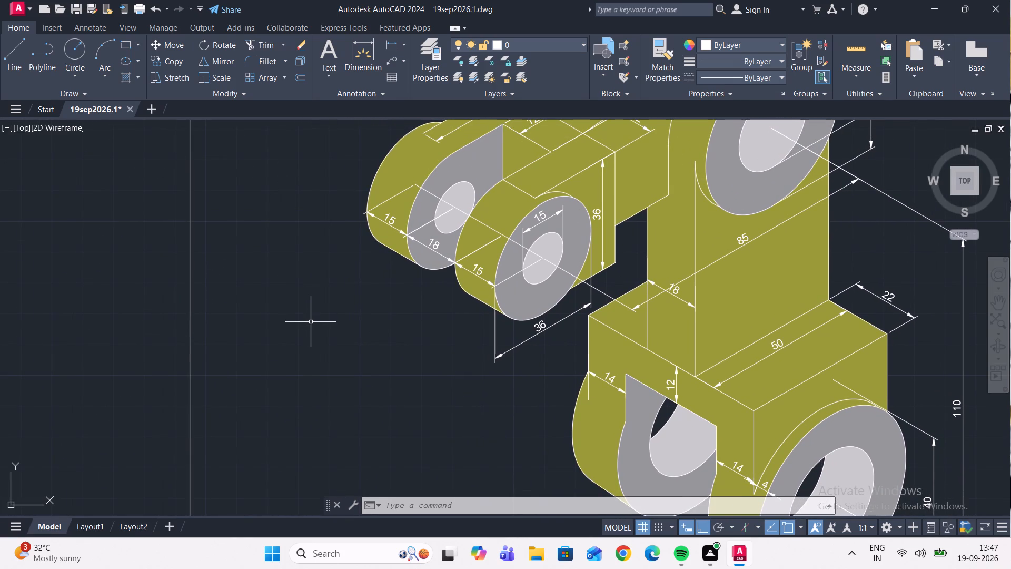
middle_drag(331, 322, 457, 309)
middle_drag(333, 321, 457, 321)
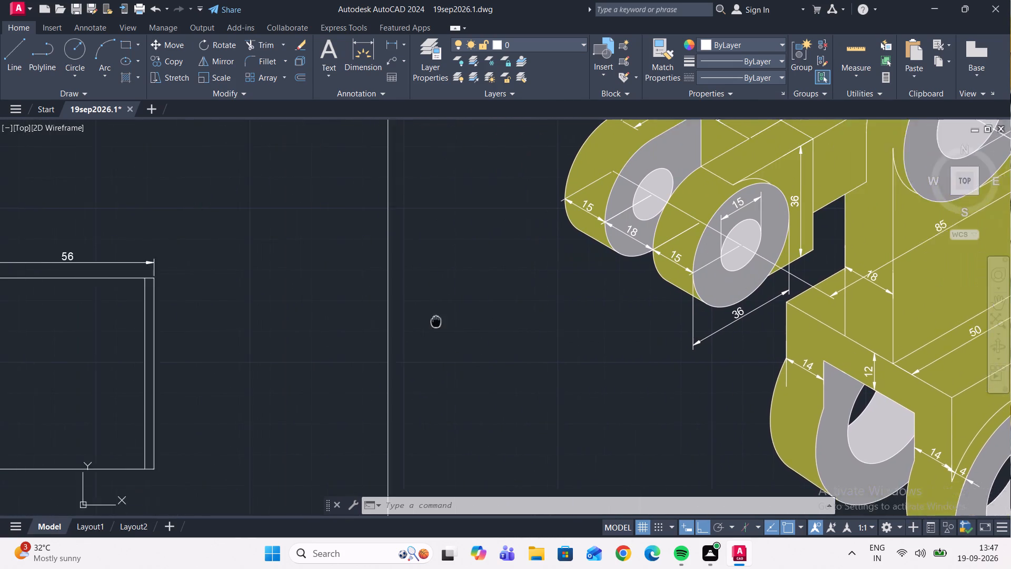
middle_drag(457, 321, 462, 321)
middle_drag(307, 328, 389, 297)
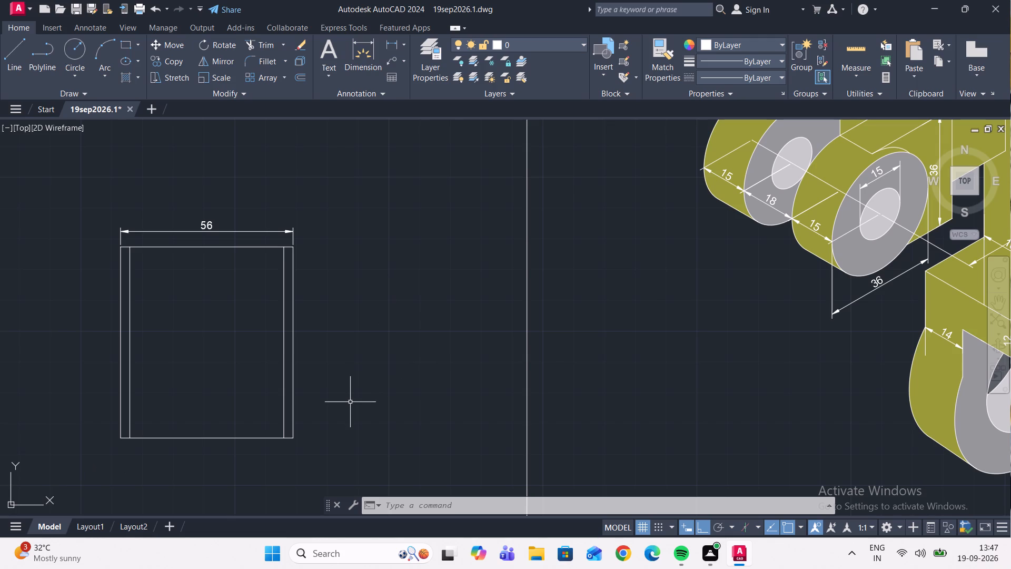
Draw a vertical line about 103 long through the rectangle's horizontal midpoint, extending beyond its bottom and top edges.
click(7, 47)
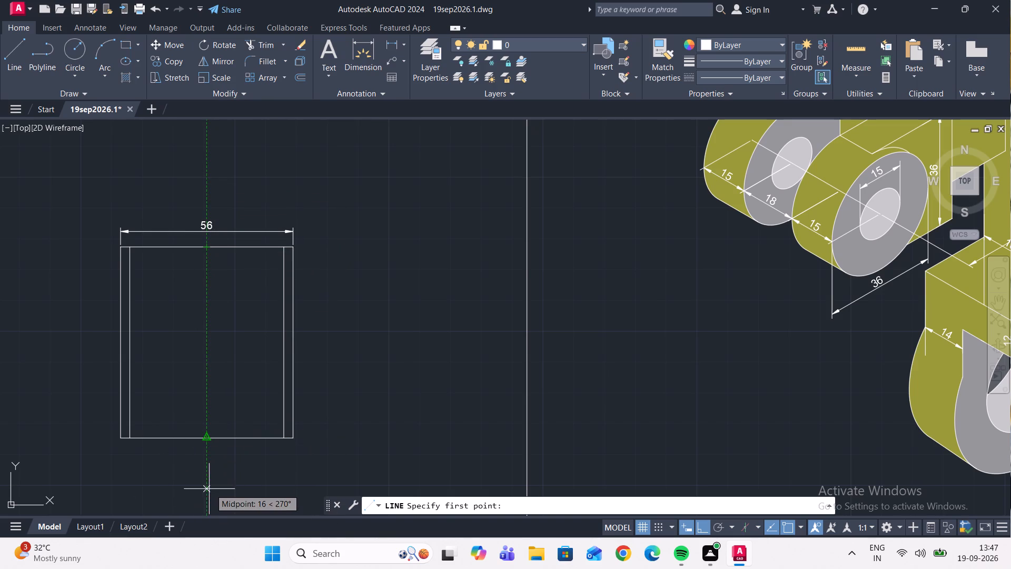
click(205, 494)
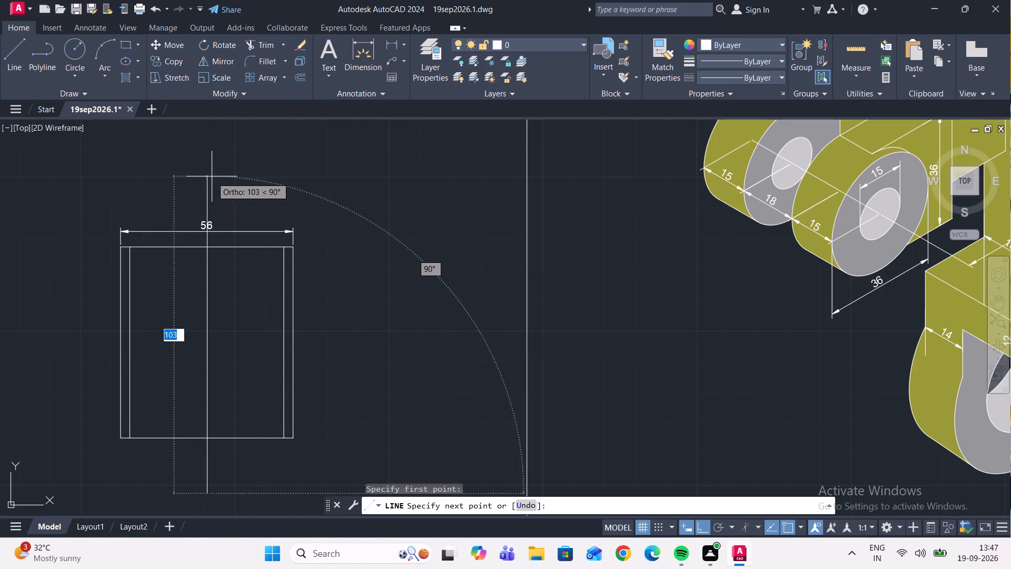
click(212, 176)
key(Escape)
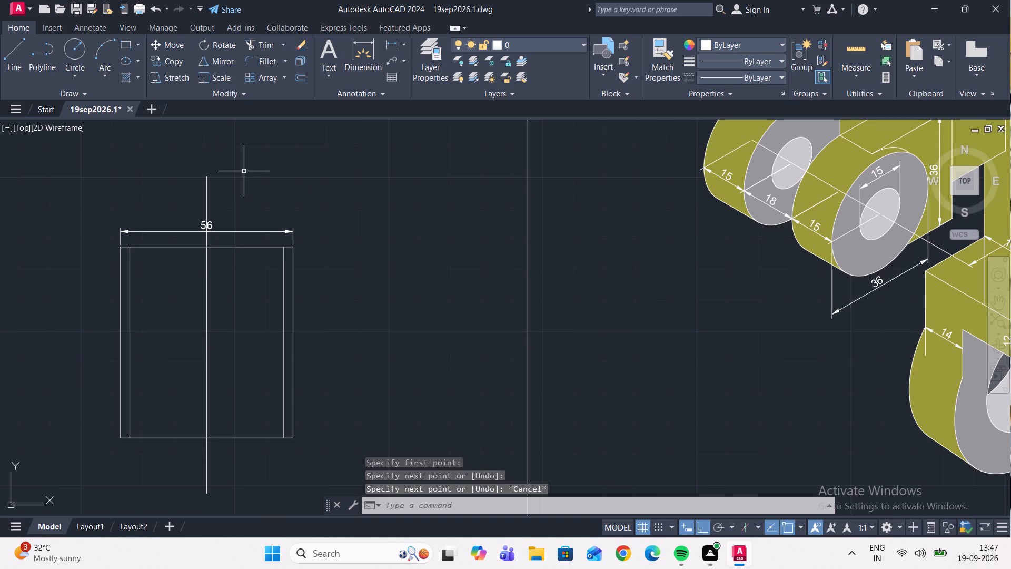
Match the properties of the side view's lower horizontal centre line onto the new vertical line through the rectangle.
scroll(363, 272, down, 2)
middle_drag(406, 224, 310, 258)
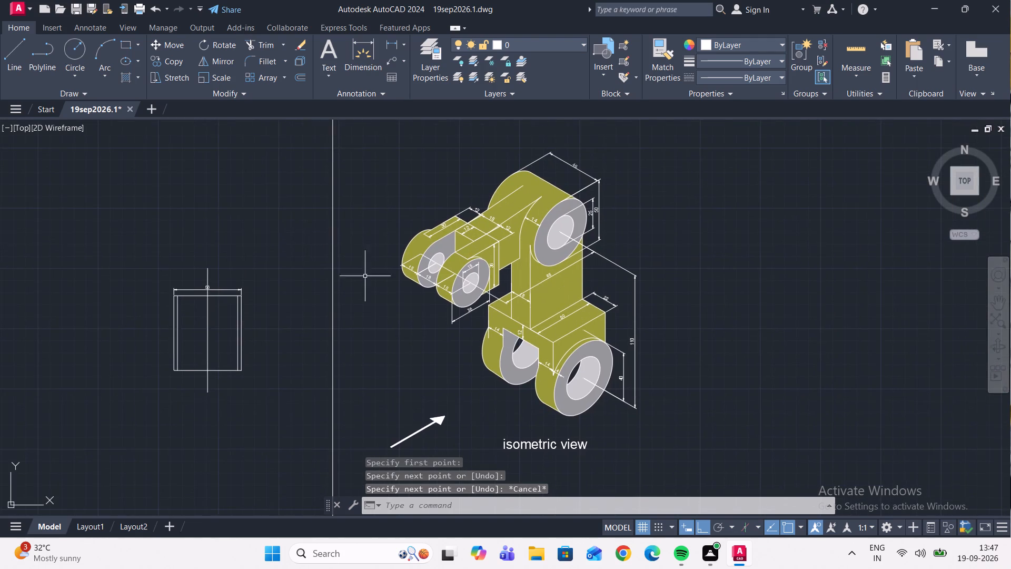
scroll(395, 298, up, 1)
middle_drag(445, 212, 504, 387)
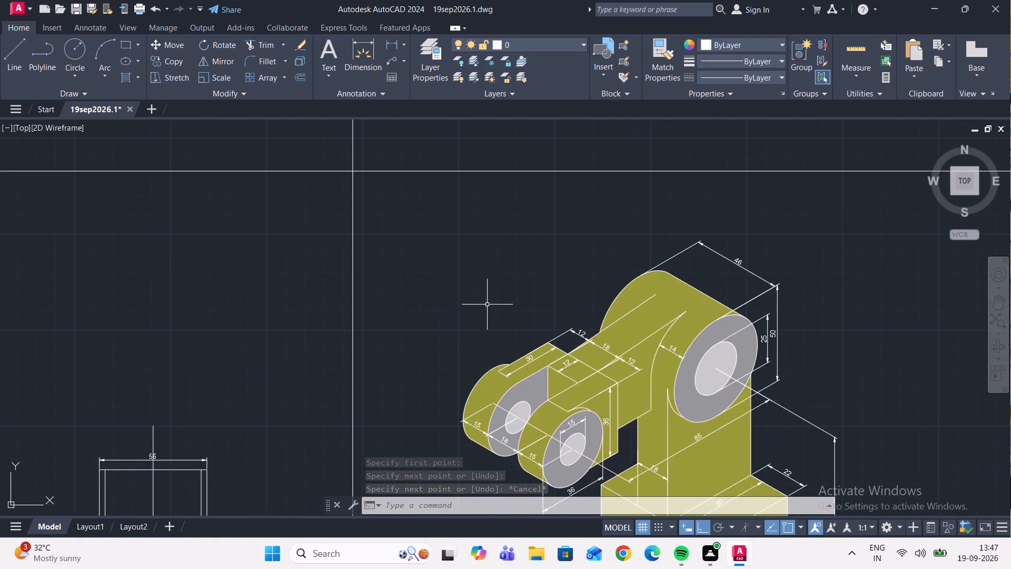
scroll(490, 313, down, 1)
middle_drag(483, 291, 475, 351)
click(662, 63)
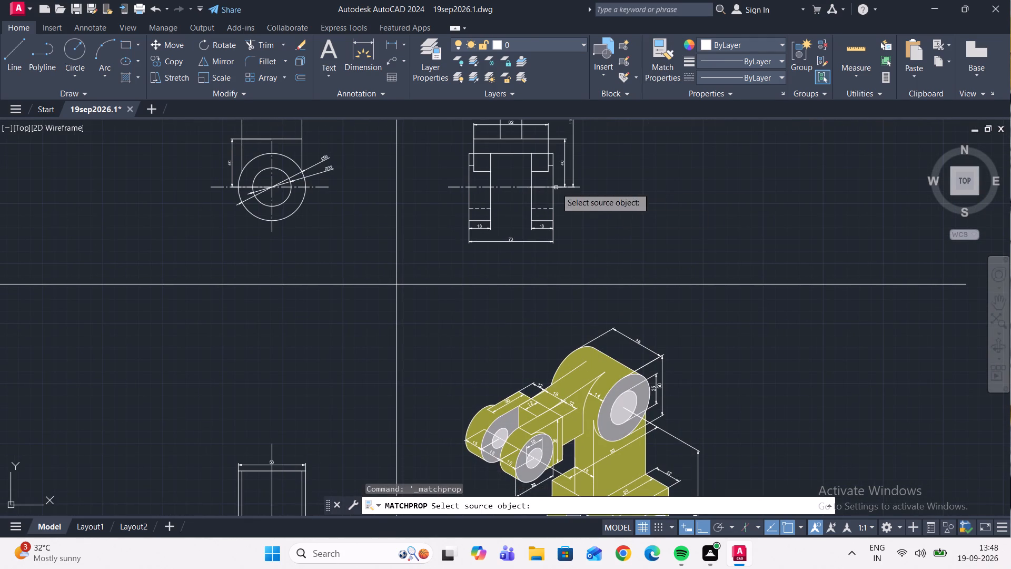
click(515, 187)
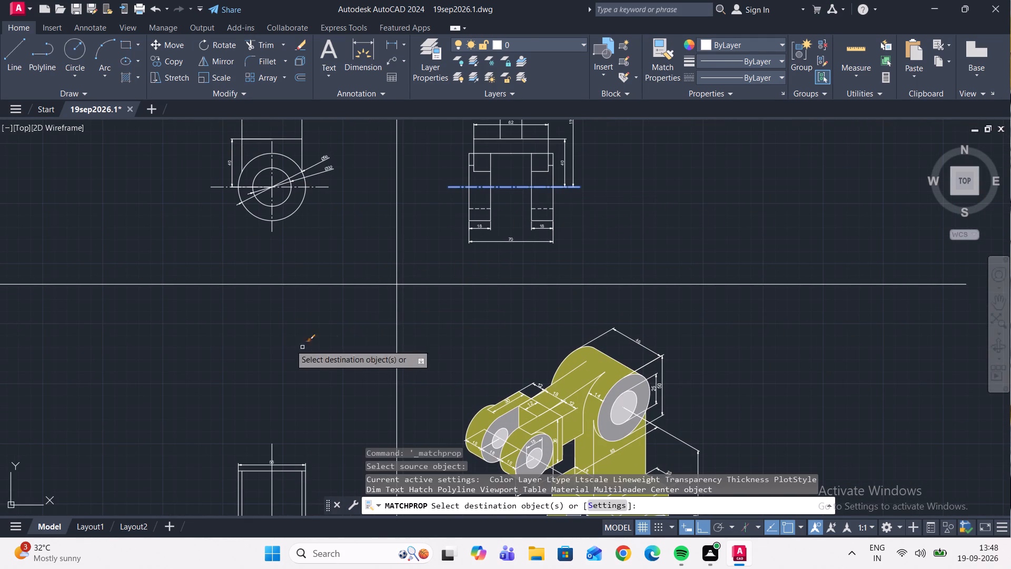
middle_drag(274, 323, 255, 200)
scroll(254, 365, up, 1)
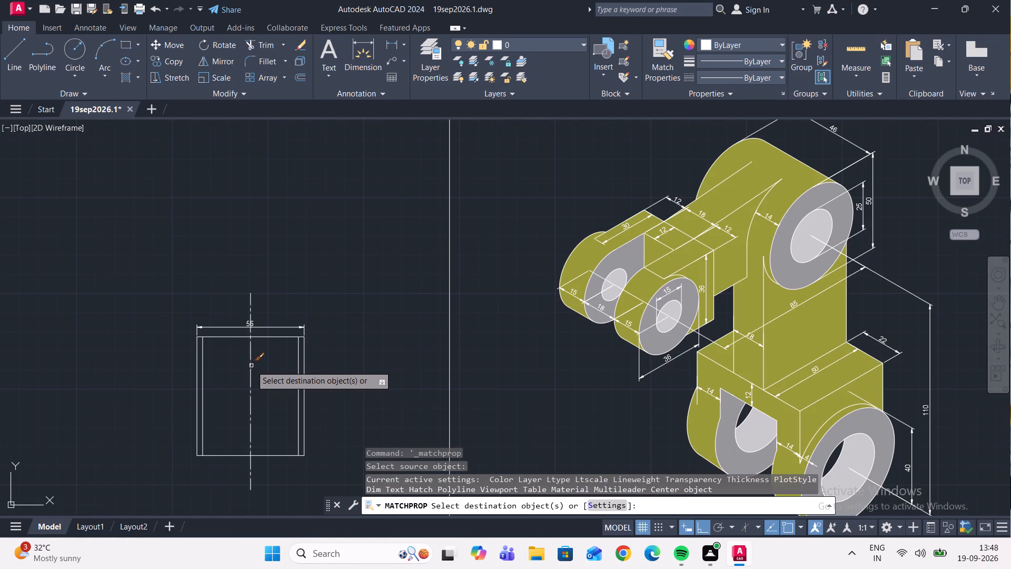
click(251, 366)
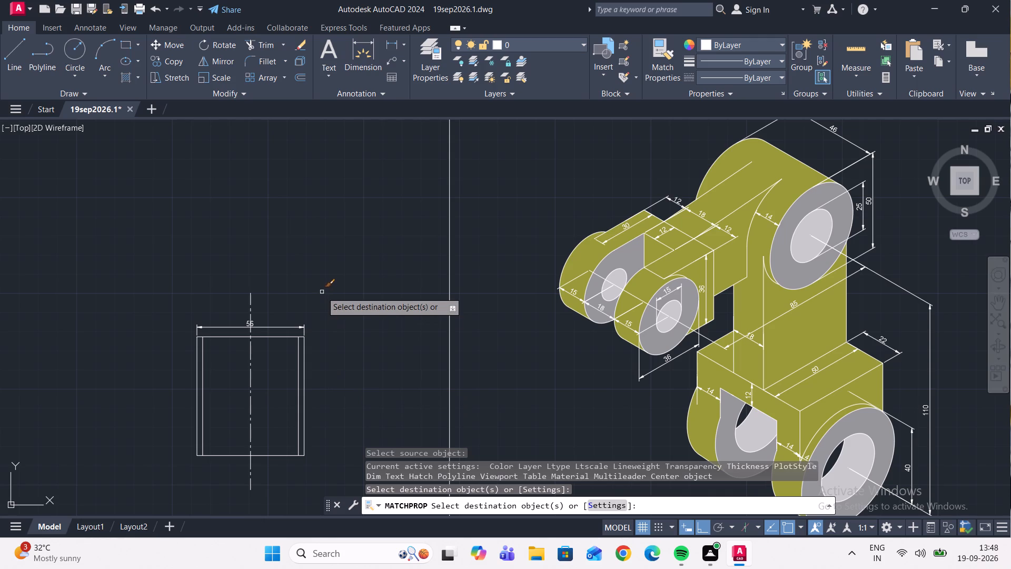
key(Escape)
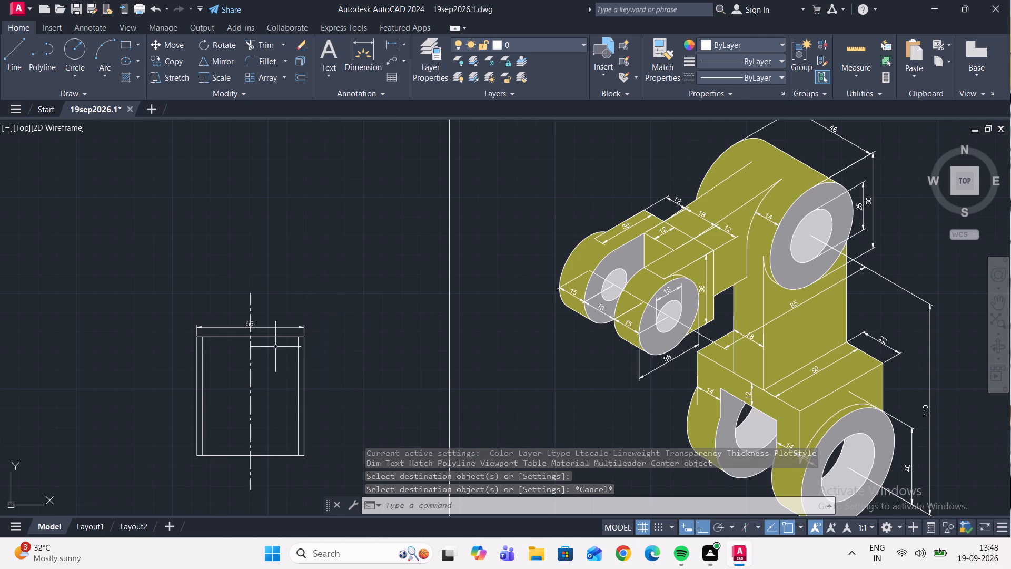
Copy the rectangle's bottom horizontal edge 4 units upward inside the view.
scroll(275, 346, up, 2)
scroll(275, 276, down, 2)
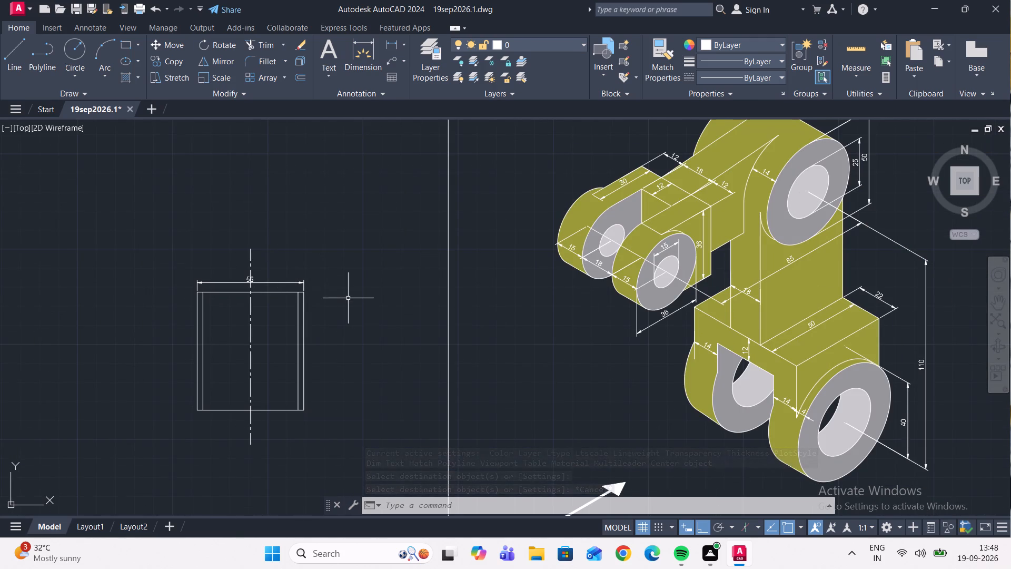
middle_drag(352, 295, 301, 300)
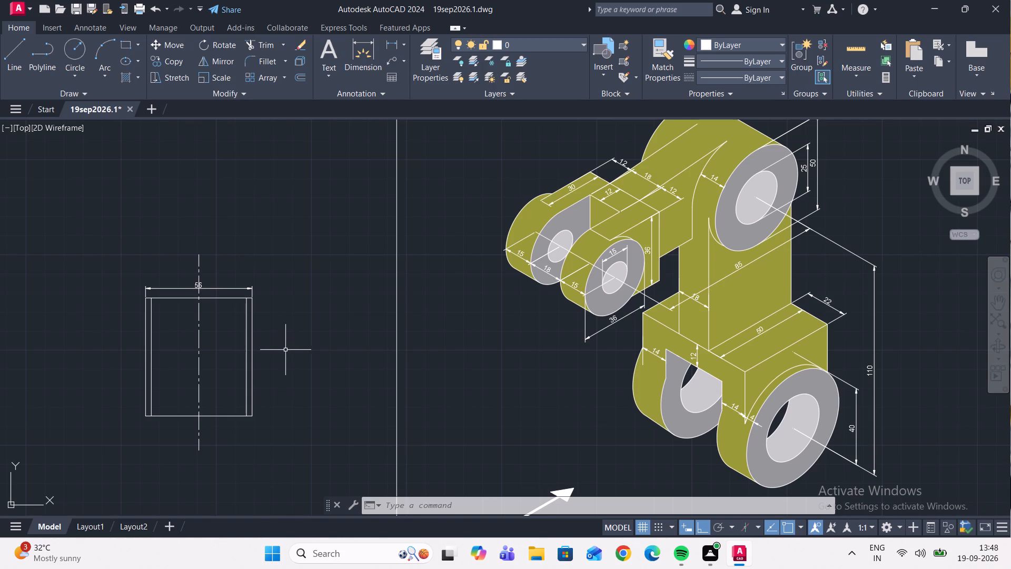
scroll(234, 395, up, 1)
click(207, 442)
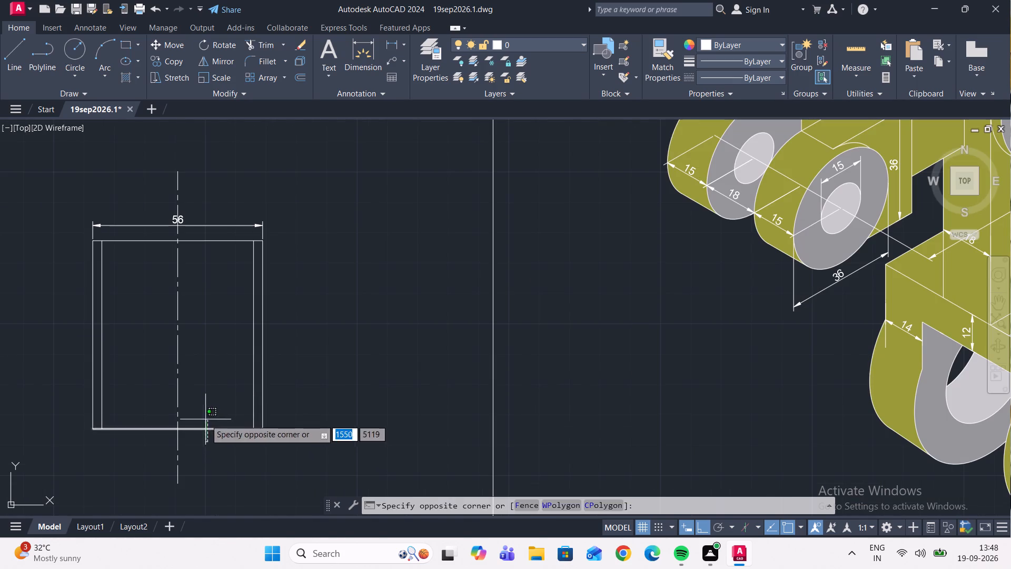
click(205, 419)
click(165, 65)
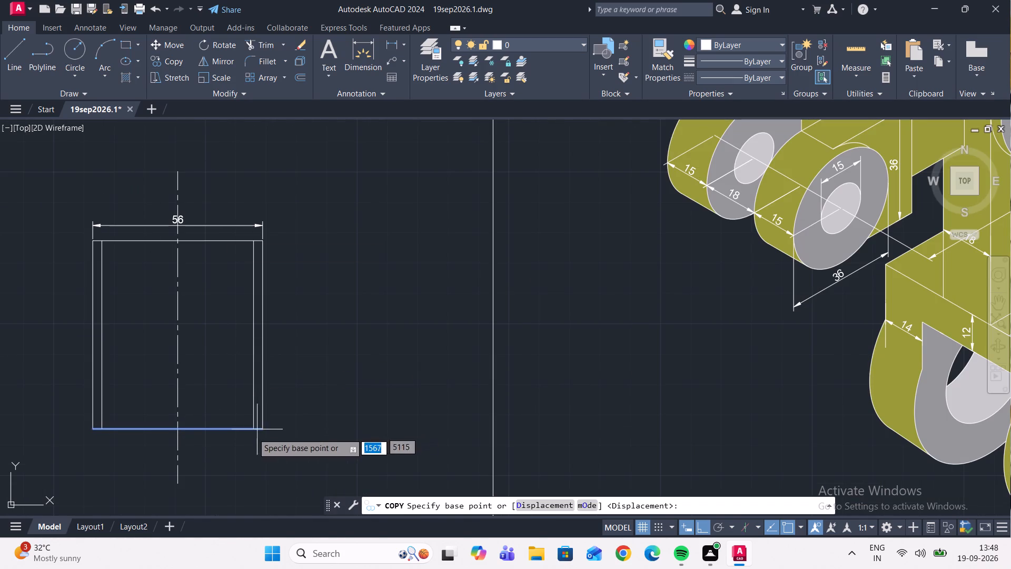
click(262, 428)
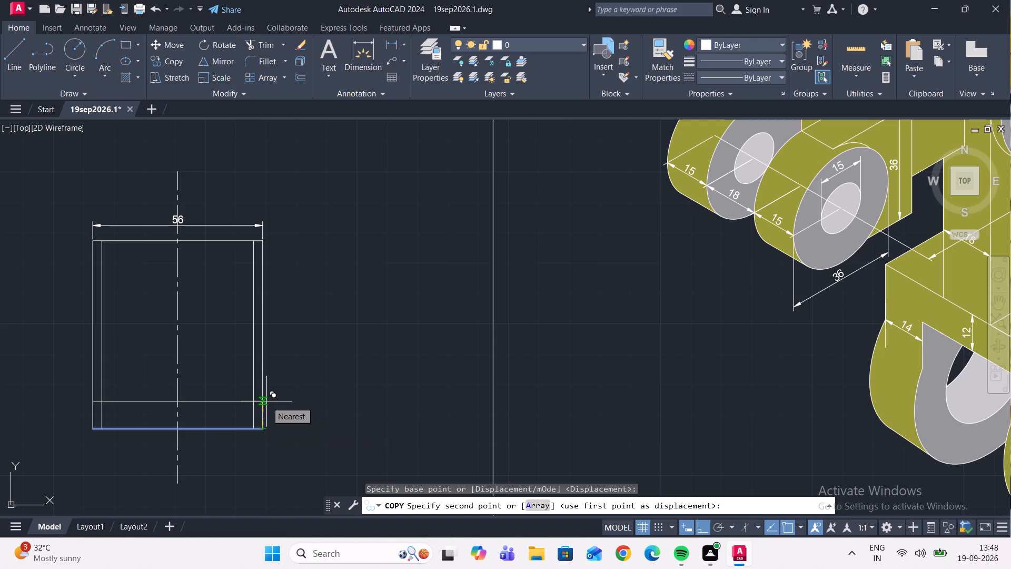
key(4)
key(Return)
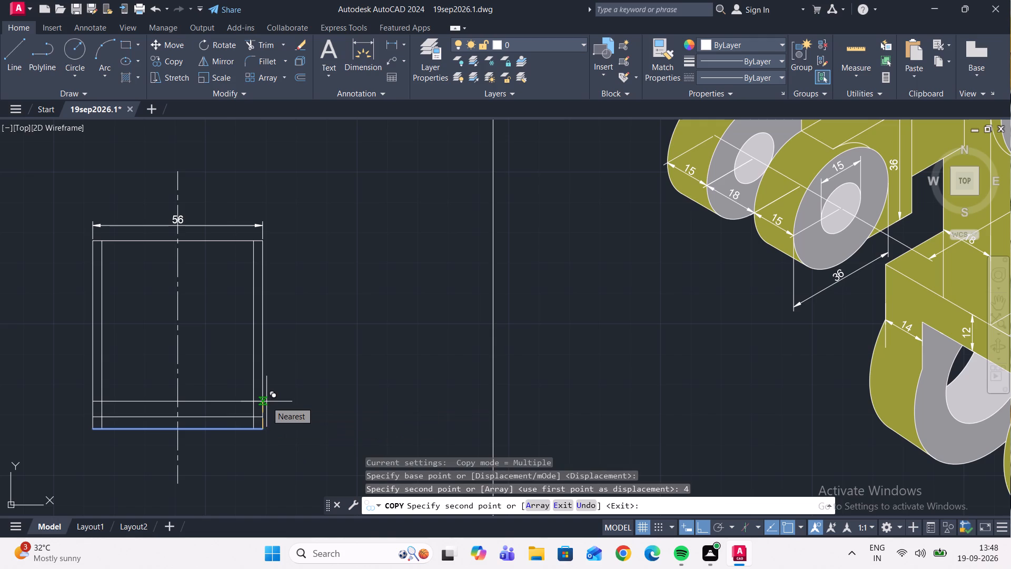
key(Escape)
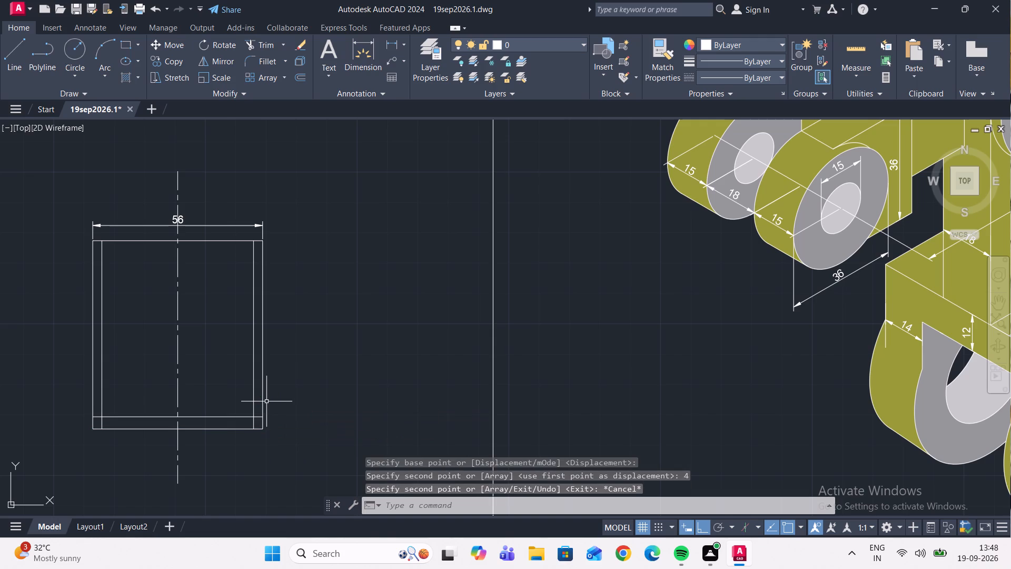
Copy the rectangle's top horizontal edge 4 units downward inside the view.
scroll(187, 349, down, 2)
middle_drag(187, 349, 158, 389)
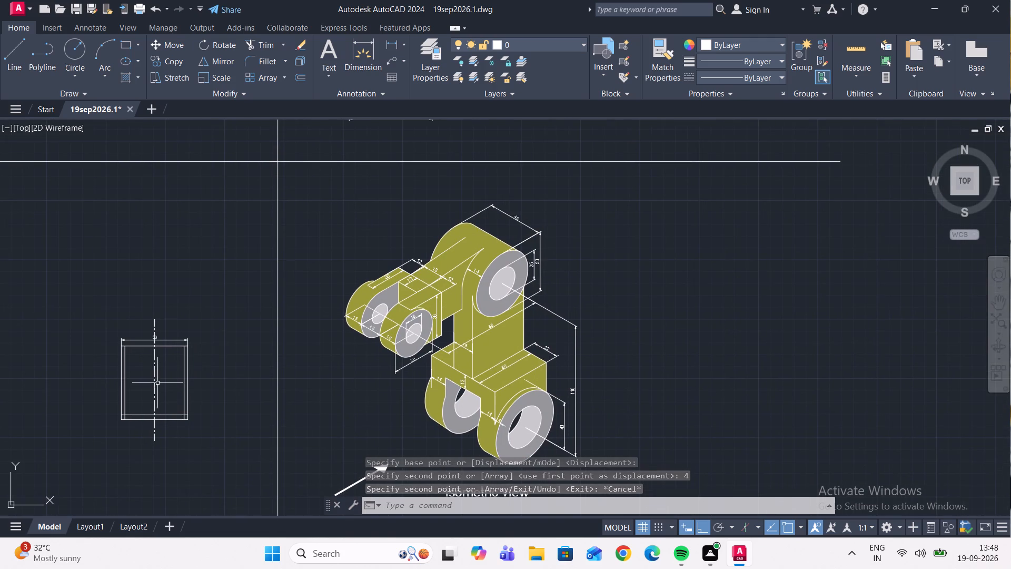
scroll(164, 331, up, 3)
drag(184, 379, 182, 375)
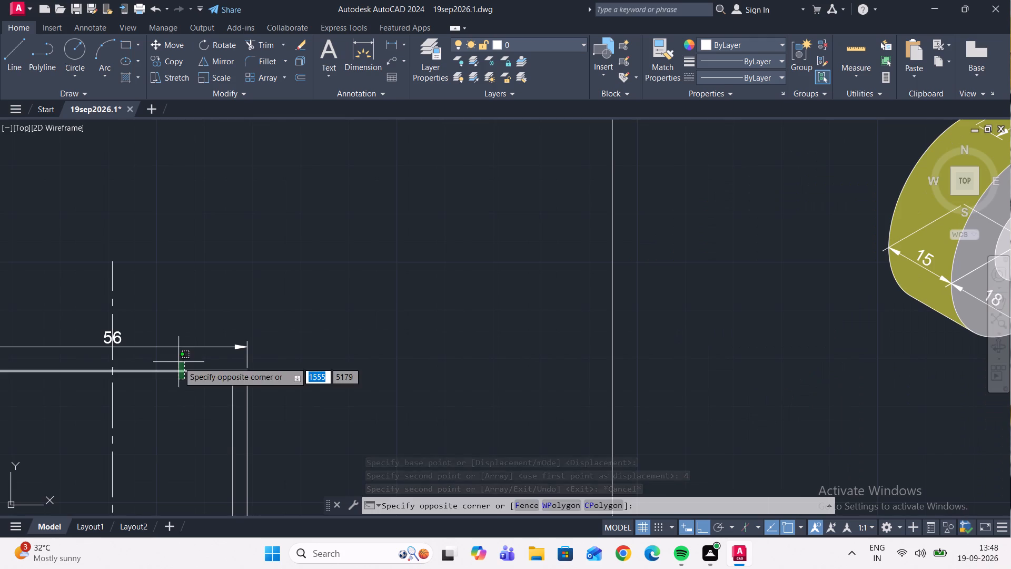
click(179, 362)
click(166, 61)
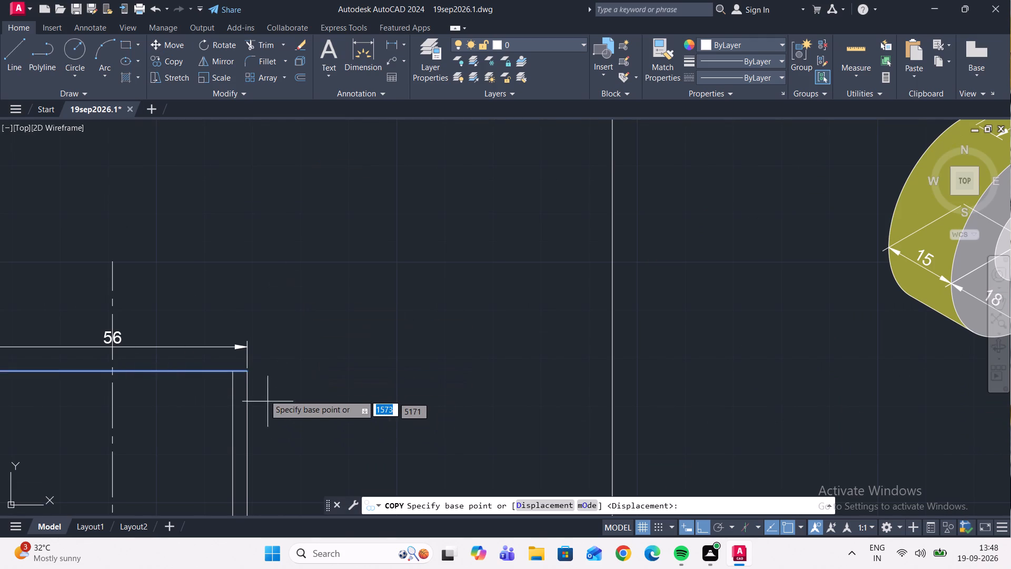
click(250, 370)
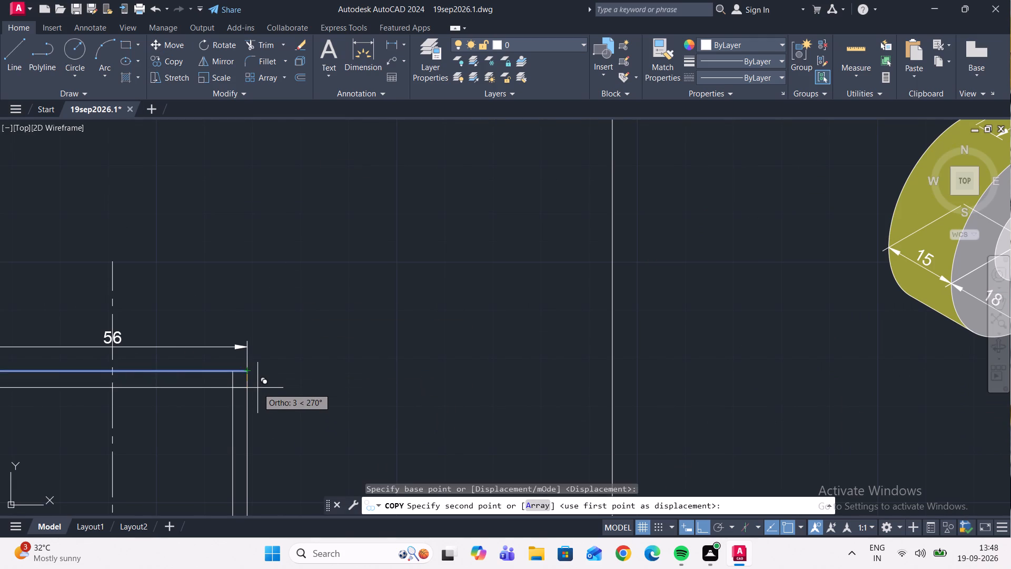
key(4)
key(Return)
scroll(306, 371, down, 1)
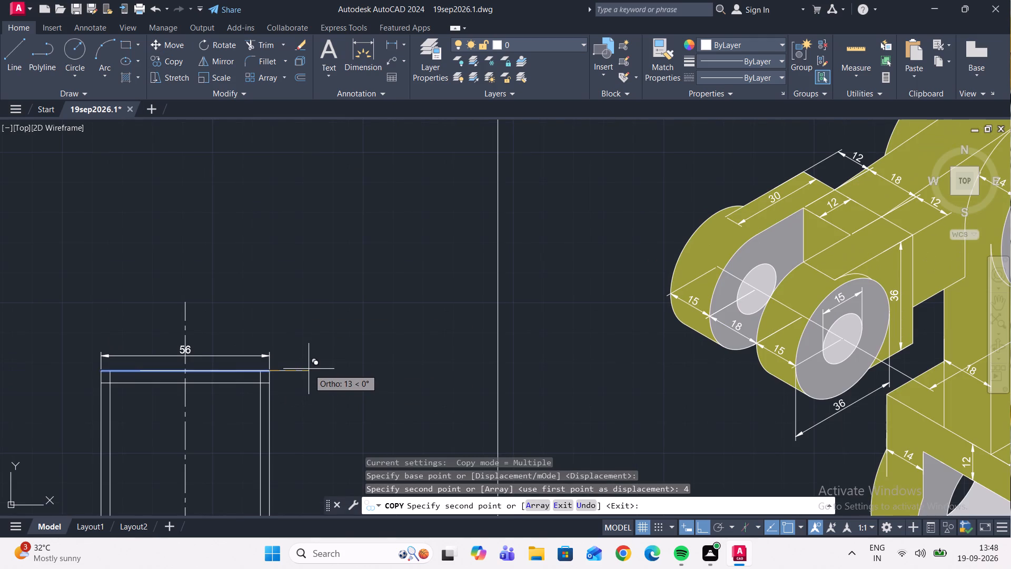
key(Escape)
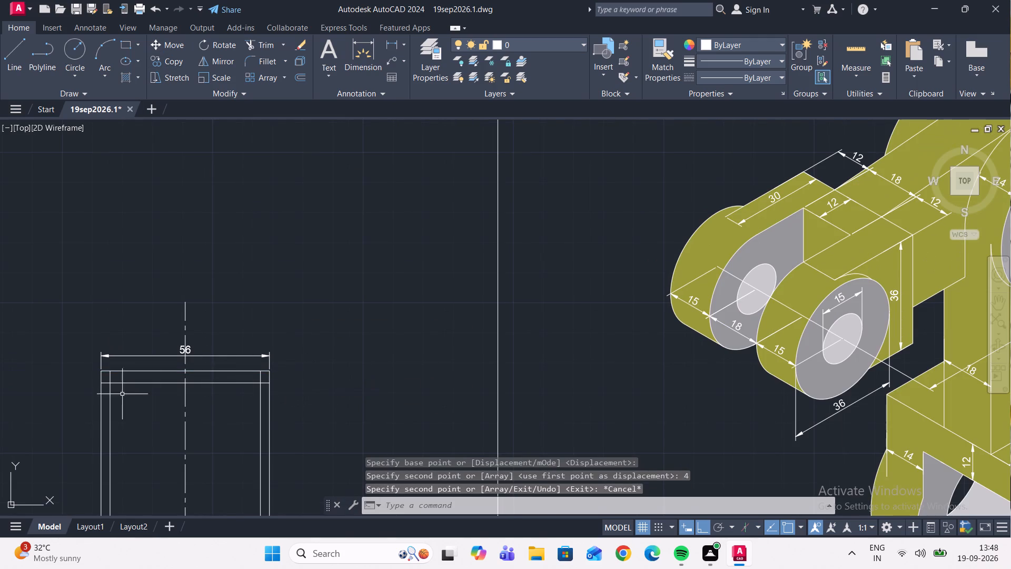
Trim the overlapping inner line ends at the rectangle's two upper corners, back to where the inner lines meet.
scroll(115, 393, up, 2)
click(245, 46)
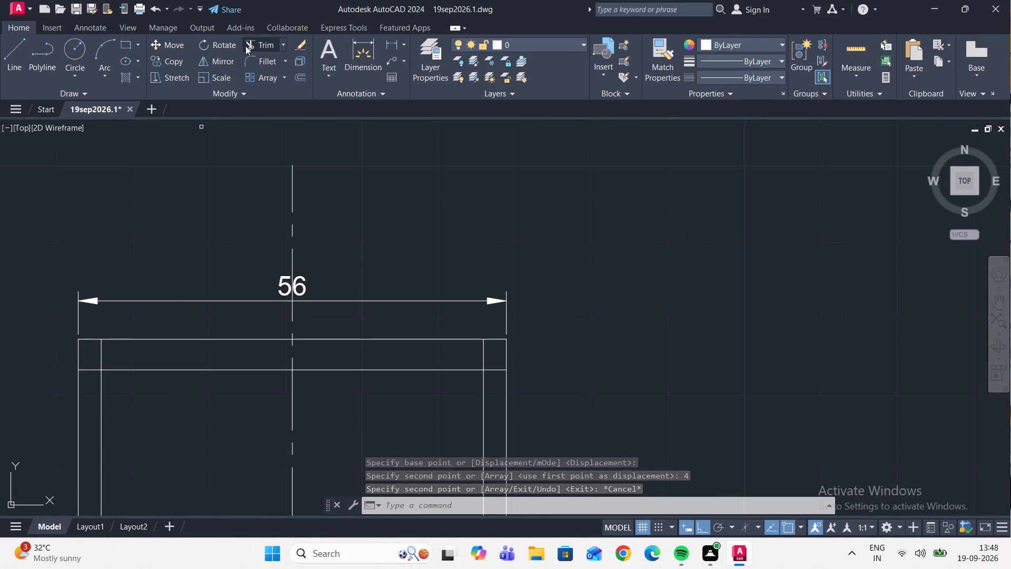
click(100, 356)
click(88, 370)
middle_drag(194, 352, 175, 357)
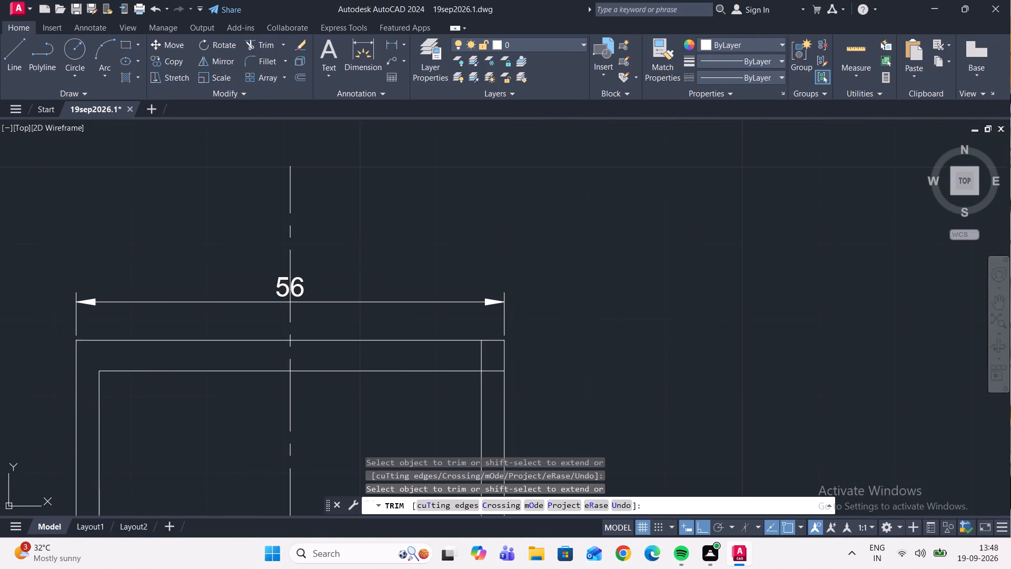
middle_drag(175, 357, 0, 374)
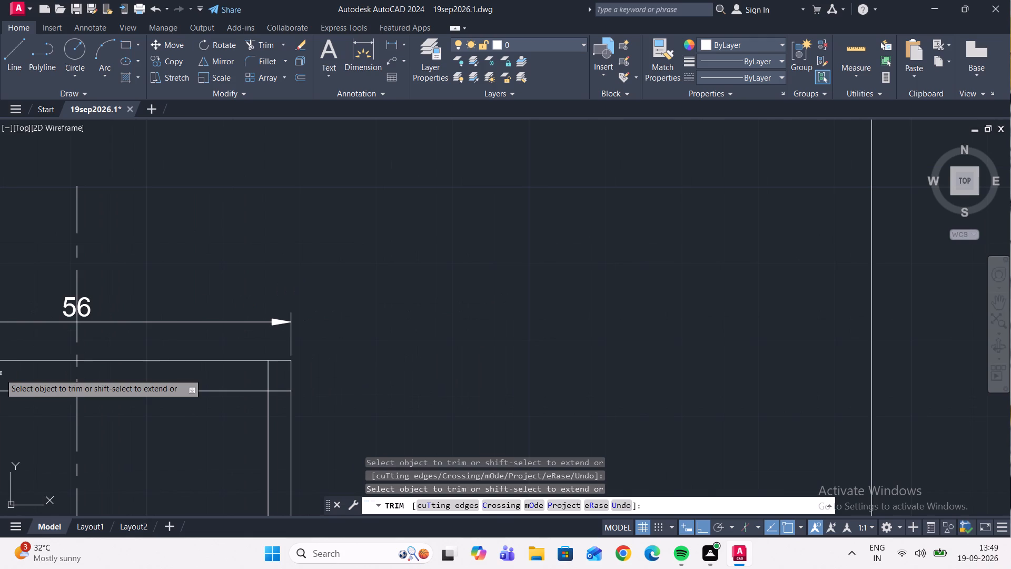
click(269, 374)
click(281, 390)
Trim the overlapping inner line ends at the rectangle's two lower corners to close the inner rectangle.
scroll(270, 365, down, 2)
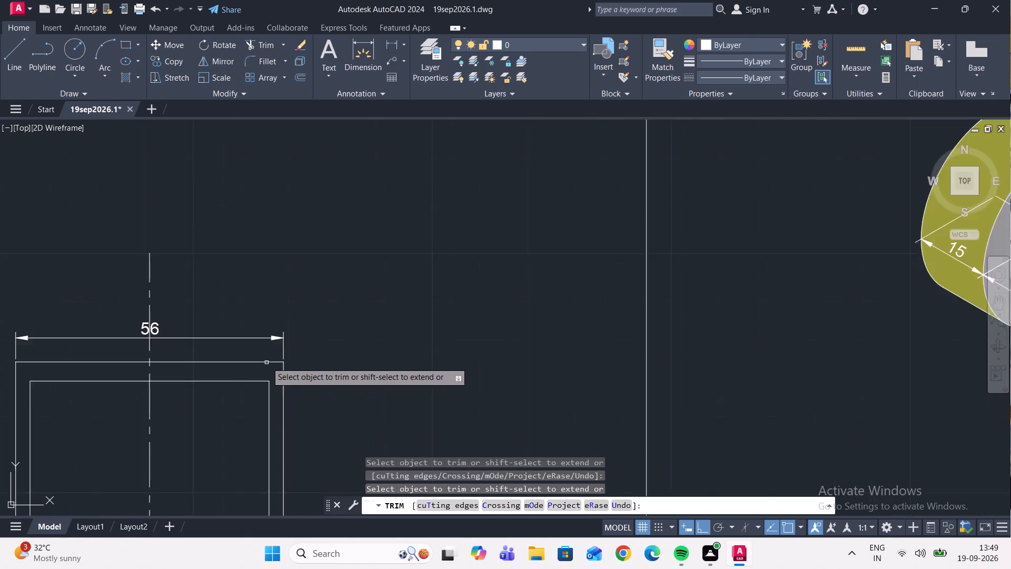
scroll(266, 360, down, 2)
scroll(223, 437, up, 4)
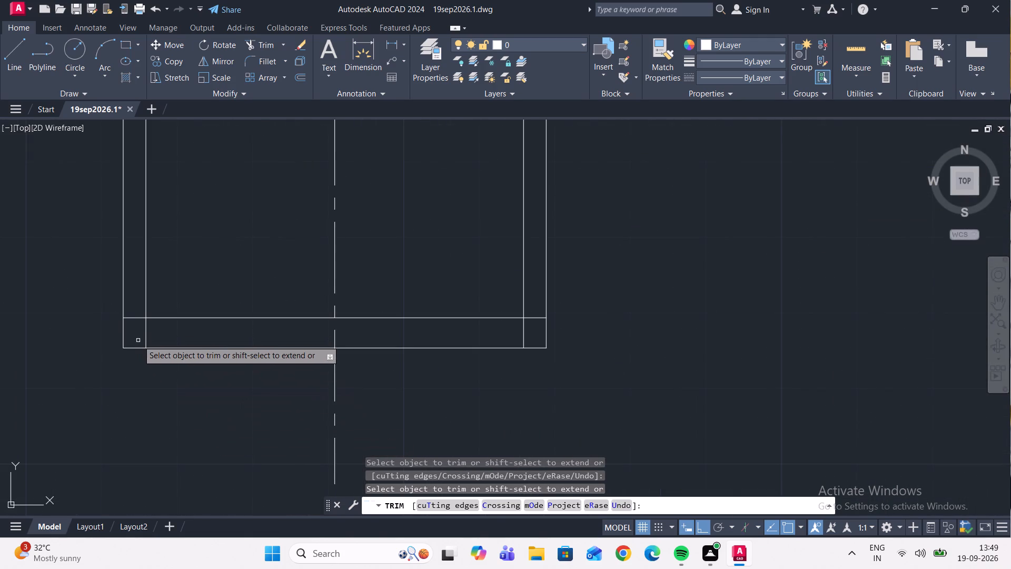
click(144, 340)
click(132, 319)
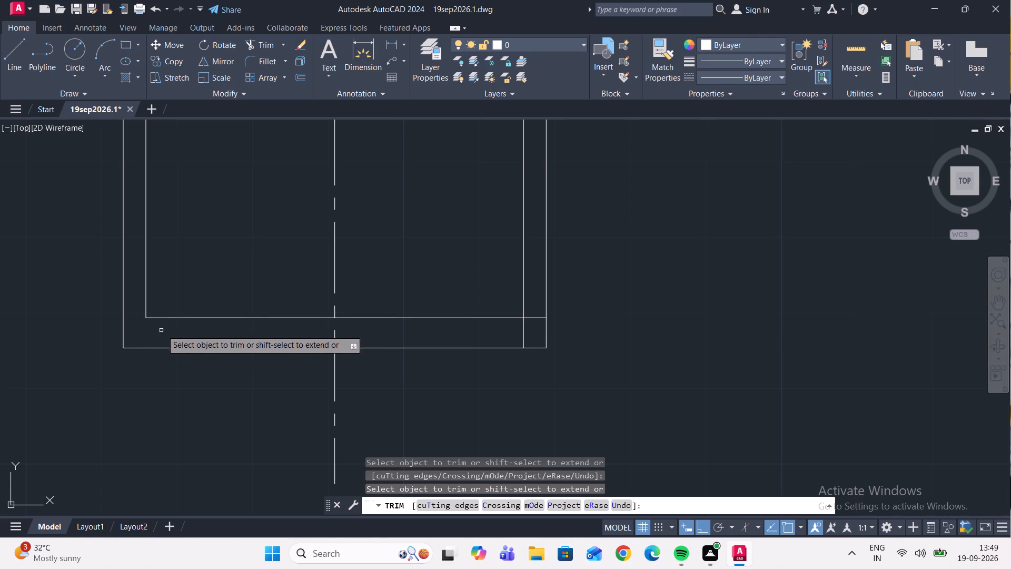
middle_drag(174, 331, 0, 375)
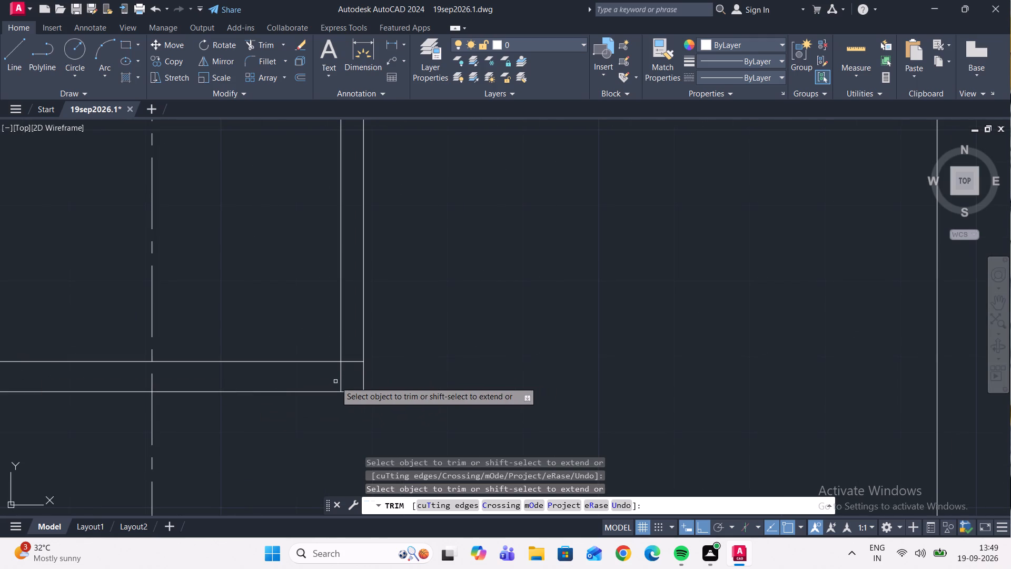
click(341, 377)
click(349, 363)
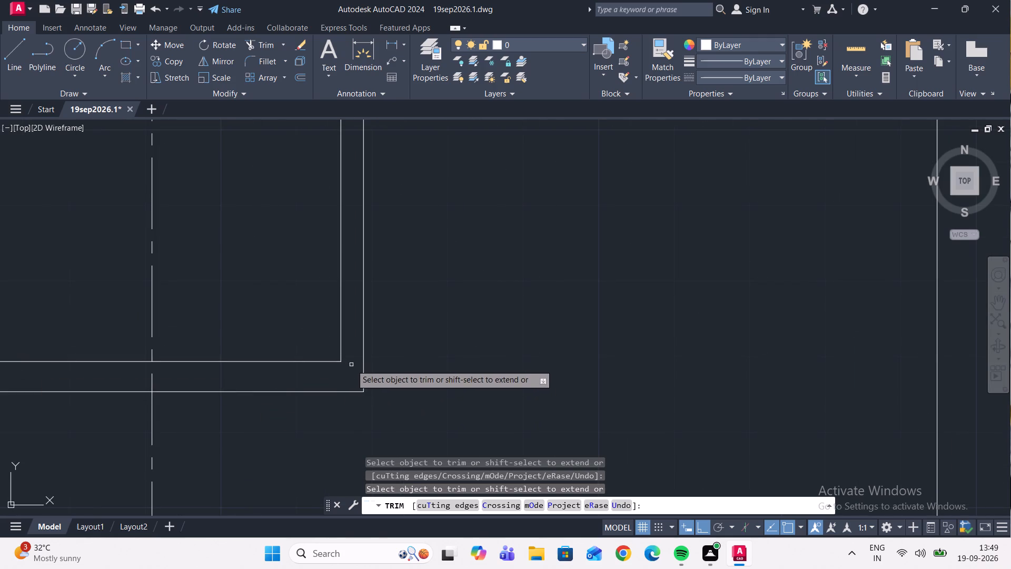
Examine the fork arm and upper boss dimensions on the isometric view against the nested rectangles.
scroll(352, 368, down, 2)
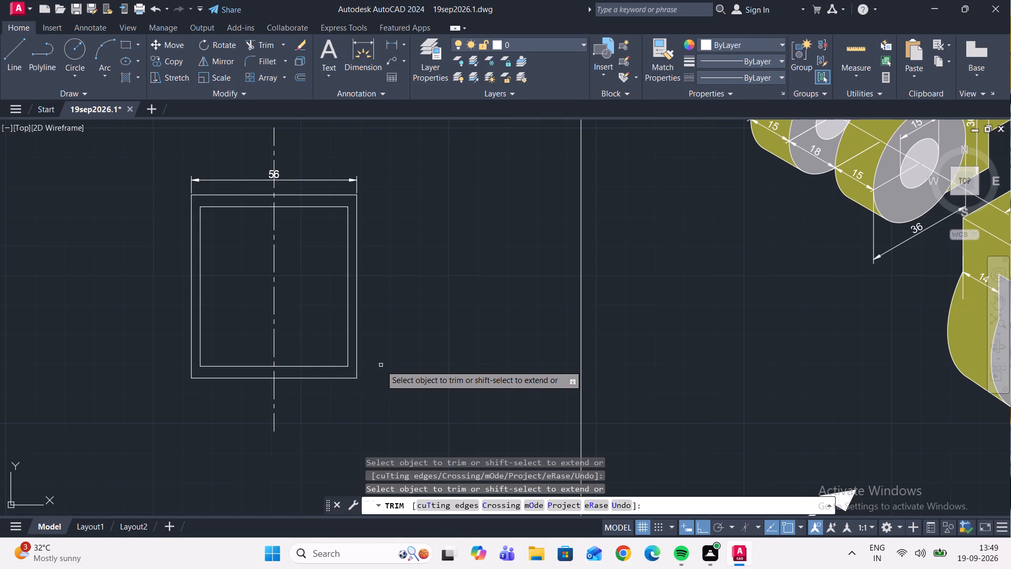
middle_drag(398, 369, 380, 384)
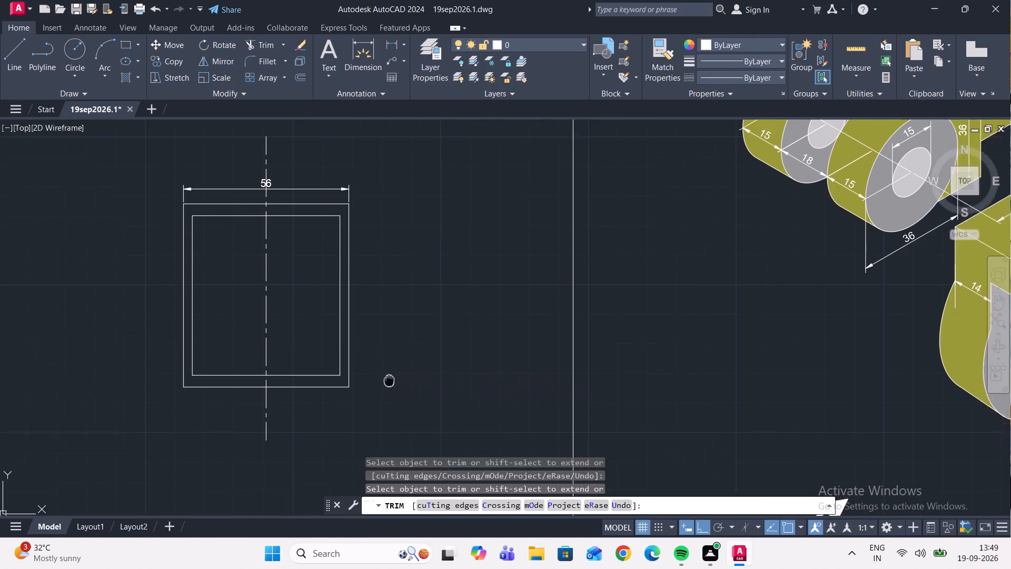
middle_drag(380, 384, 335, 386)
scroll(335, 386, down, 3)
scroll(486, 295, up, 1)
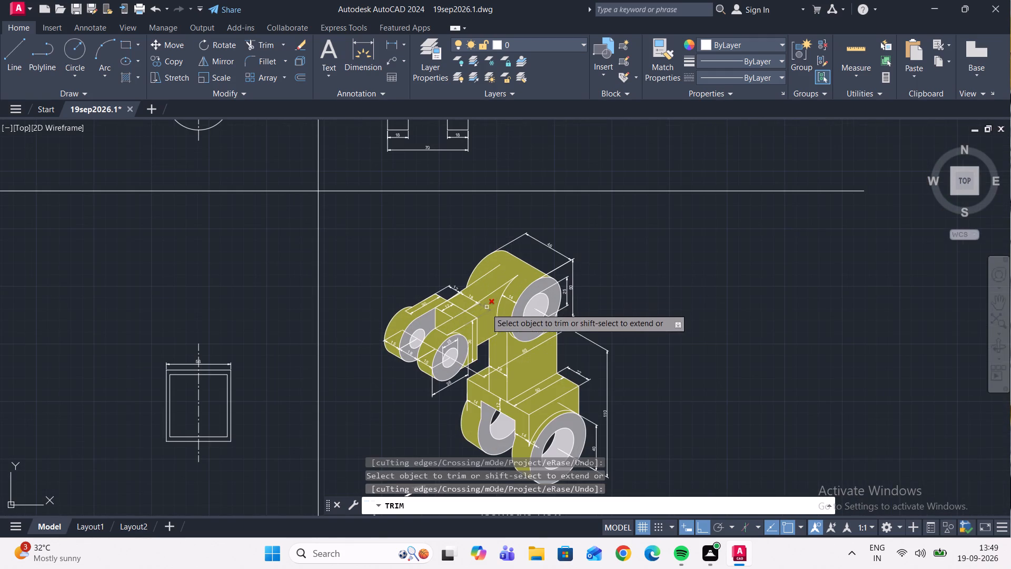
scroll(494, 327, up, 1)
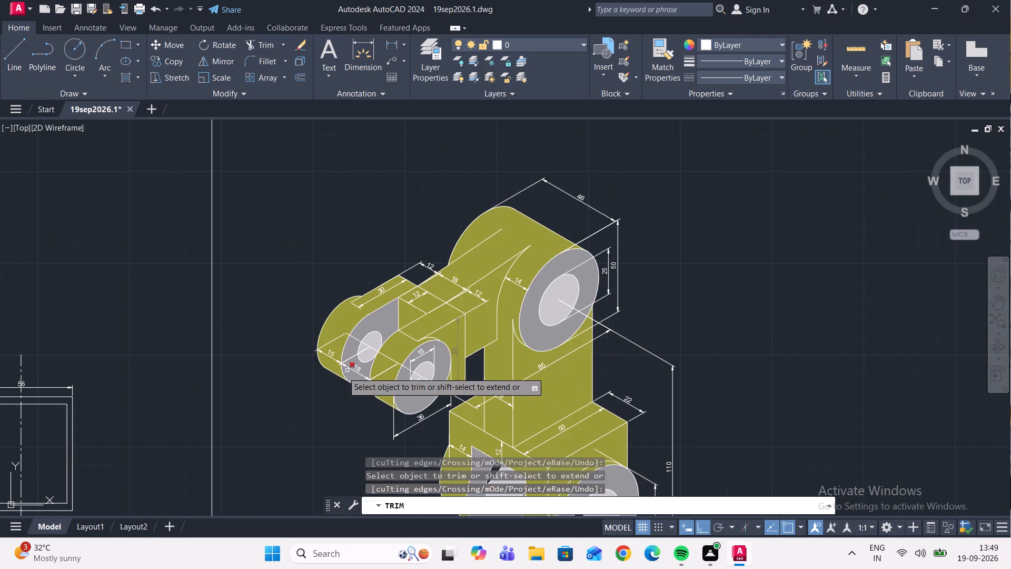
middle_drag(231, 376, 347, 326)
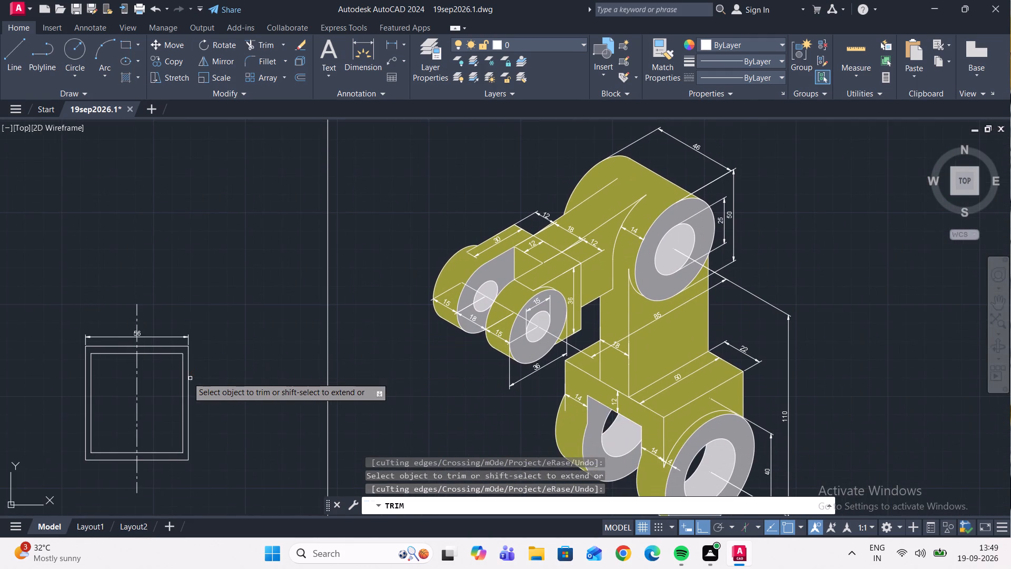
scroll(187, 371, up, 2)
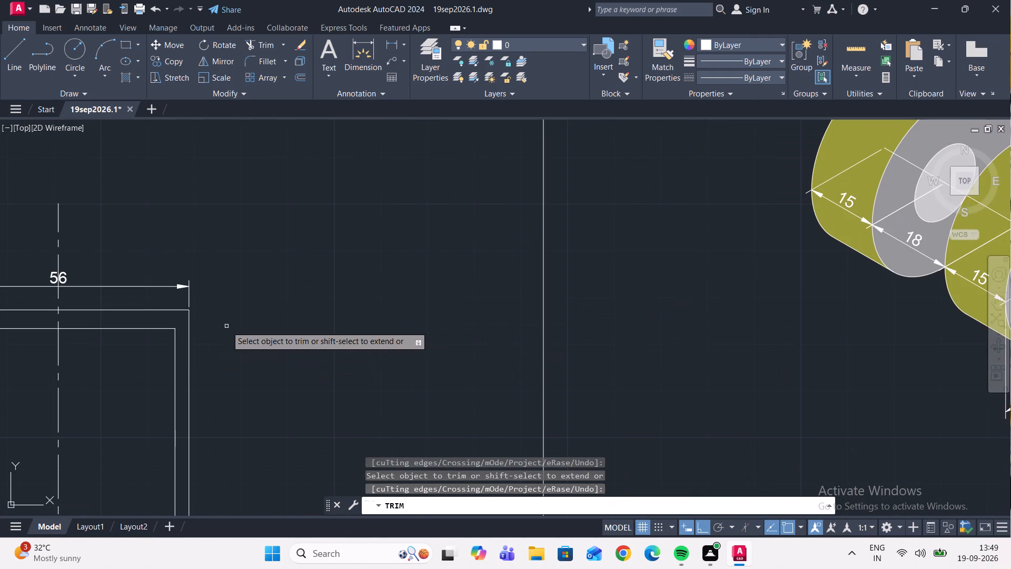
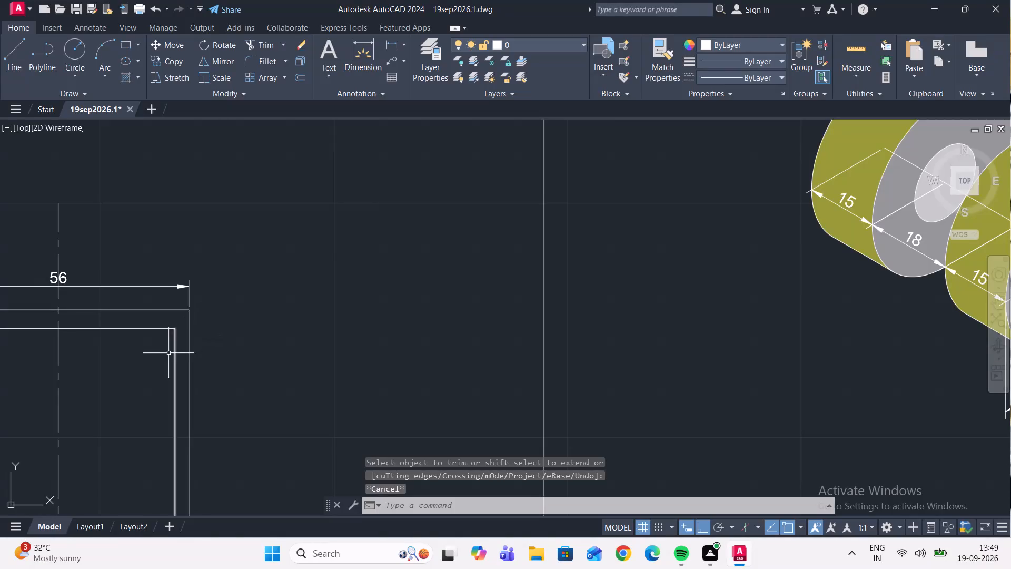
Copy the inner rectangle's top edge 46 units downward inside the view.
middle_drag(164, 350, 204, 311)
scroll(204, 311, down, 2)
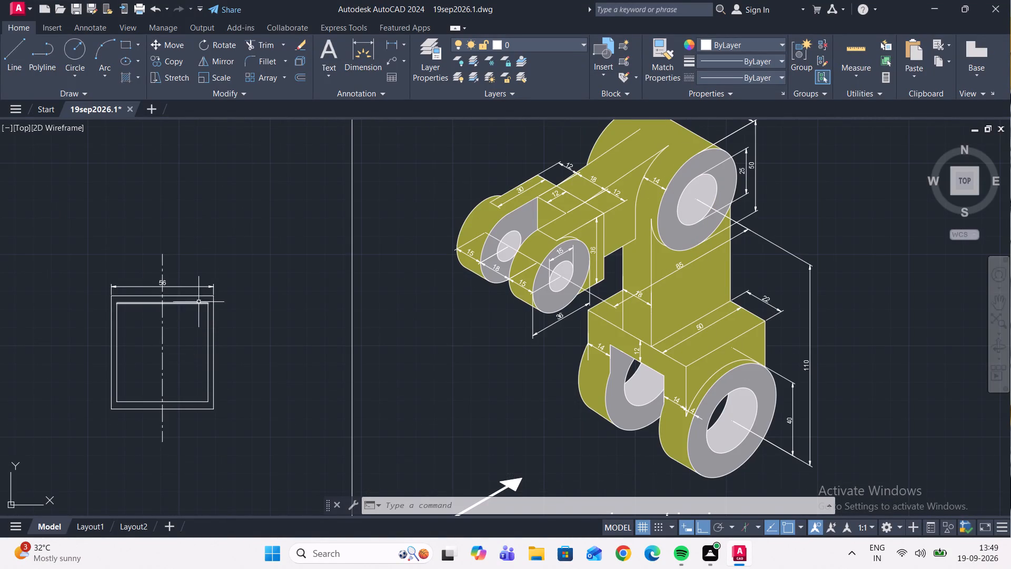
scroll(193, 313, up, 4)
click(207, 277)
click(183, 232)
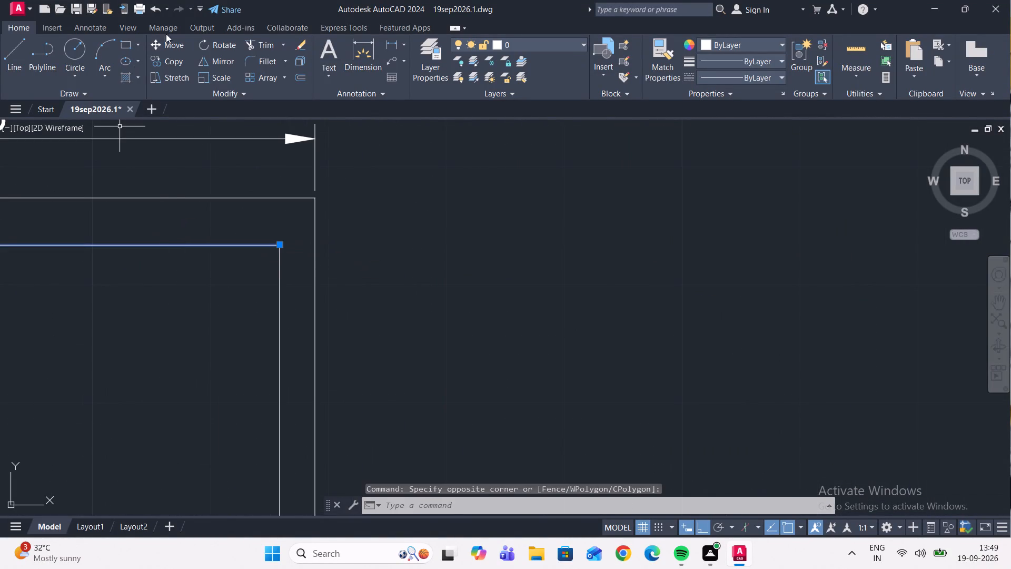
click(167, 58)
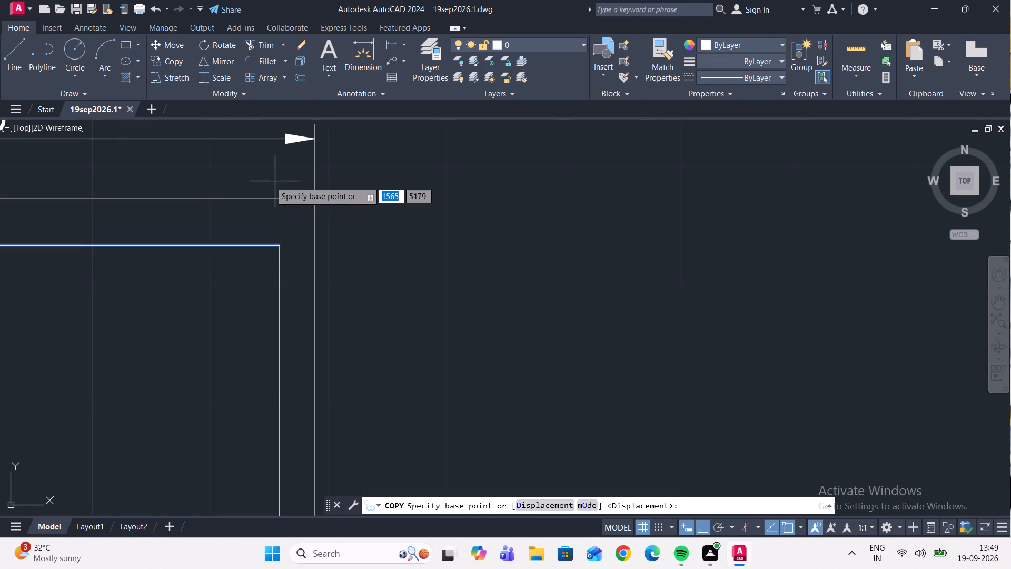
click(277, 246)
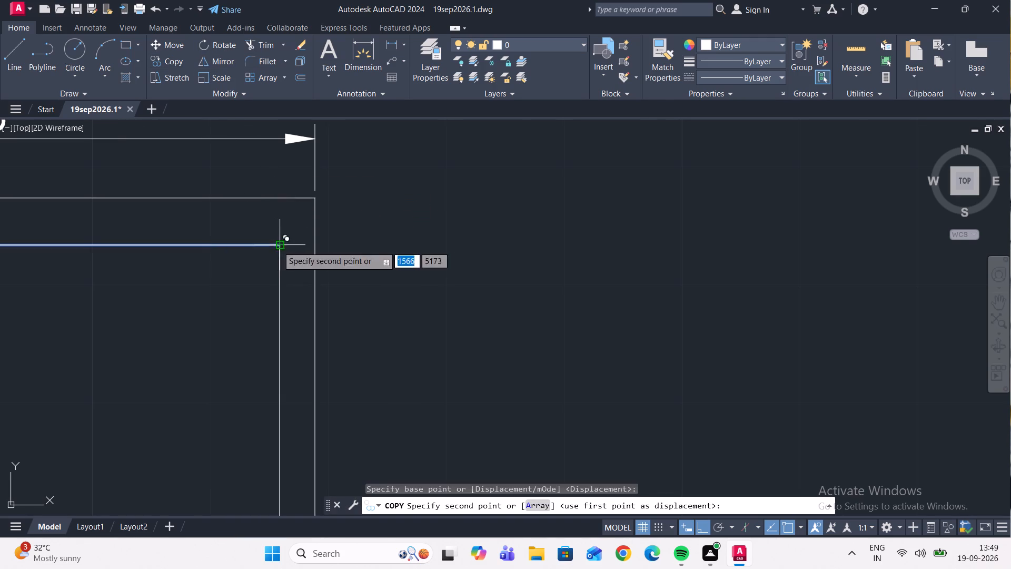
scroll(253, 201, down, 5)
middle_drag(261, 270, 204, 417)
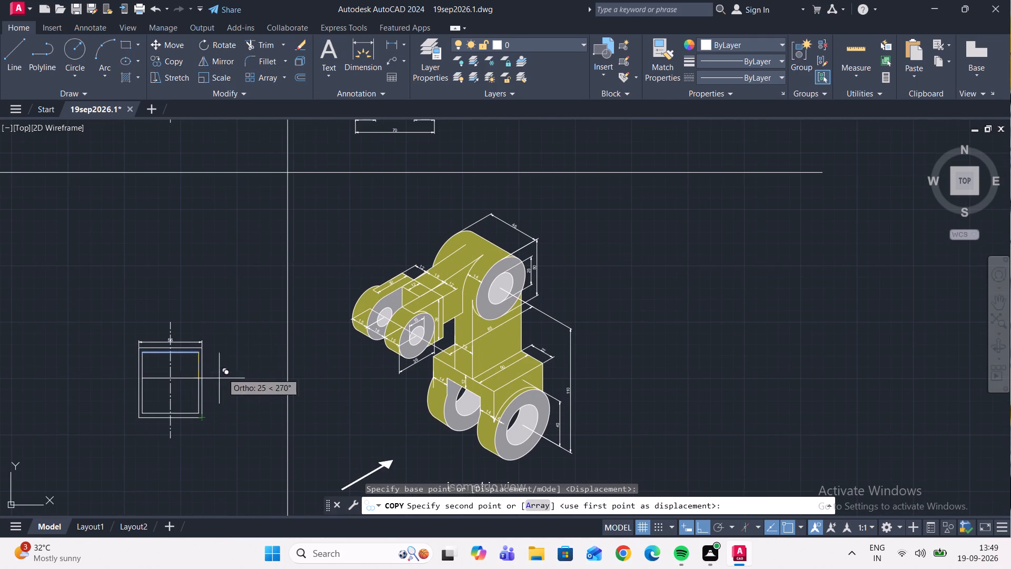
scroll(386, 251, up, 2)
scroll(132, 322, down, 5)
scroll(102, 347, up, 5)
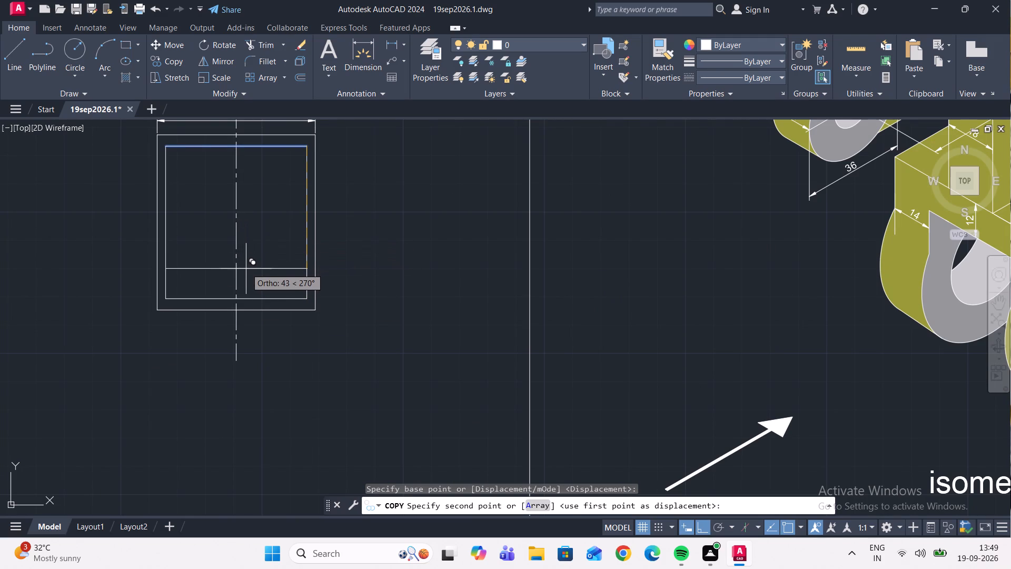
text(46)
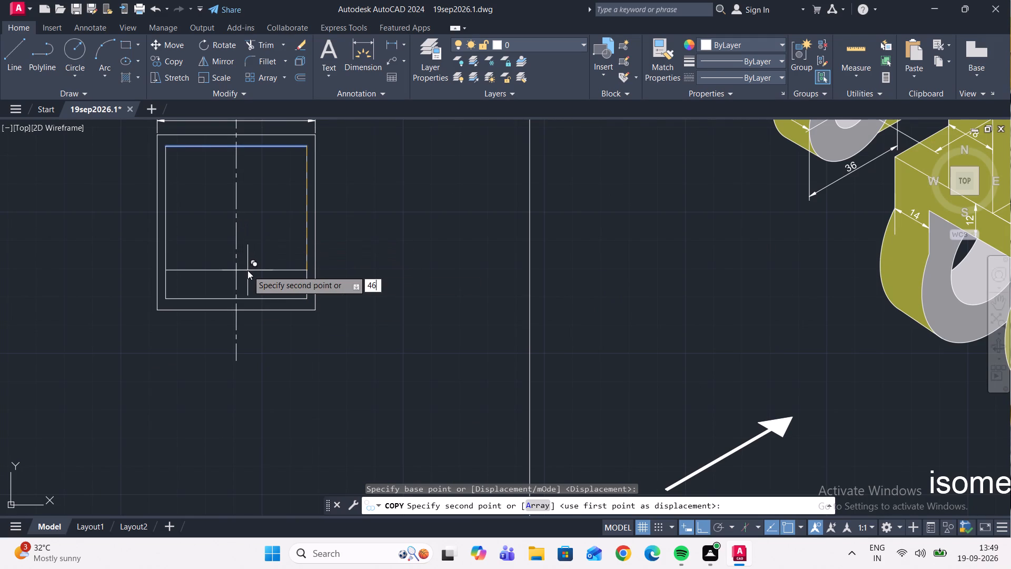
key(Return)
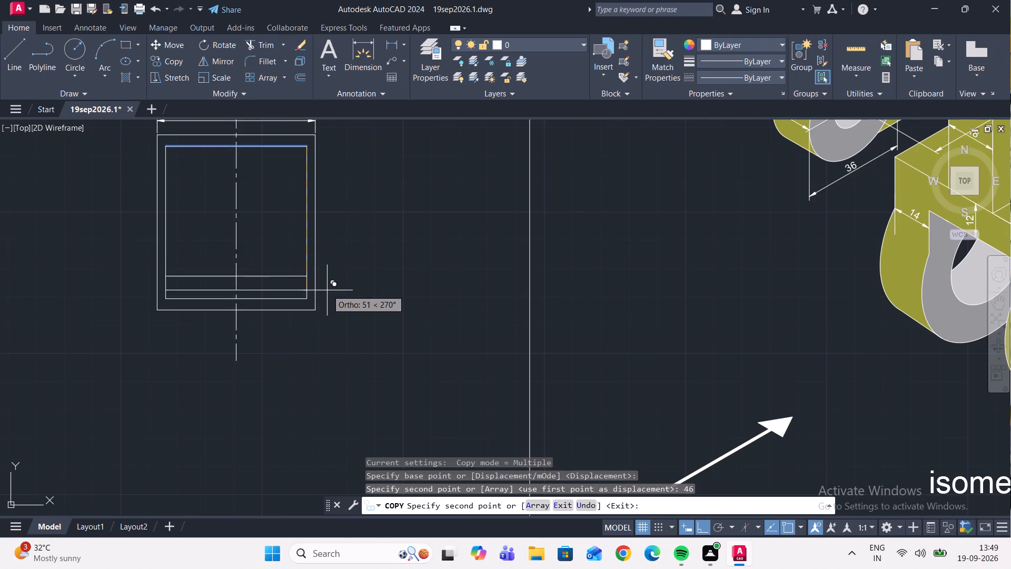
key(Escape)
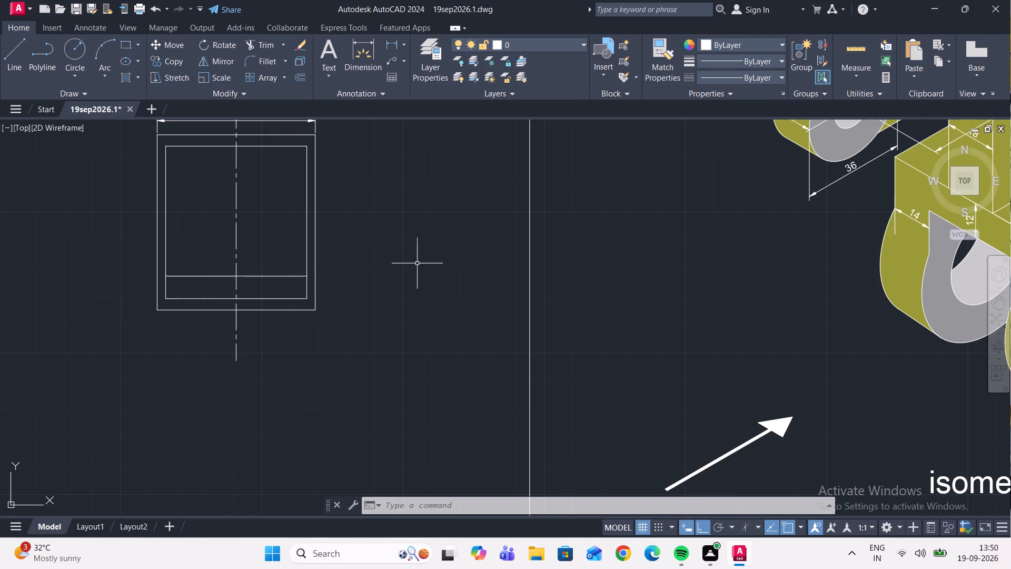
Draw an 18-unit line down from the outer rectangle's upper-right corner, continuing horizontally to the inner rectangle's right edge.
middle_drag(417, 263, 69, 299)
middle_drag(224, 293, 191, 302)
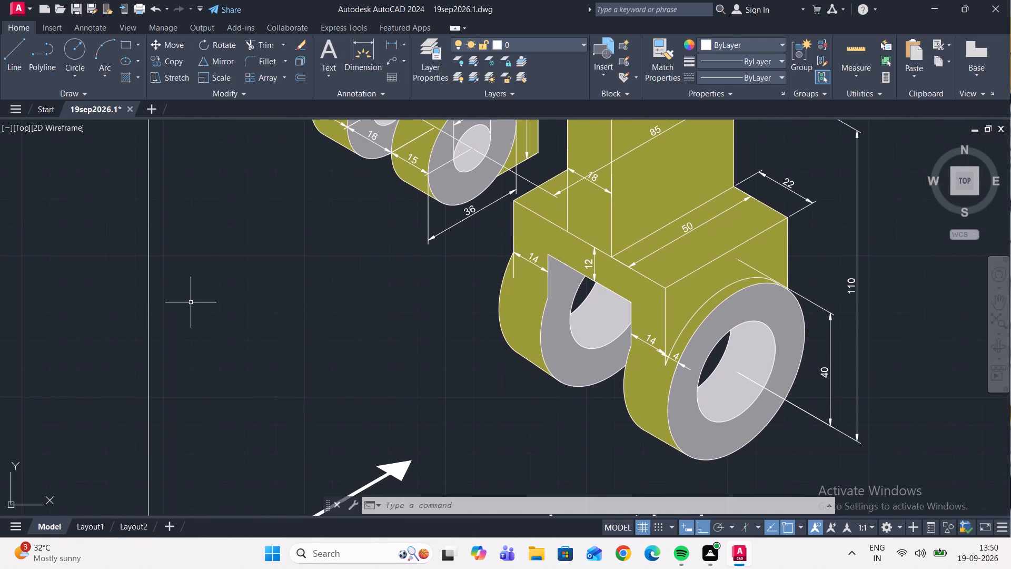
scroll(191, 302, down, 2)
middle_drag(188, 316, 243, 306)
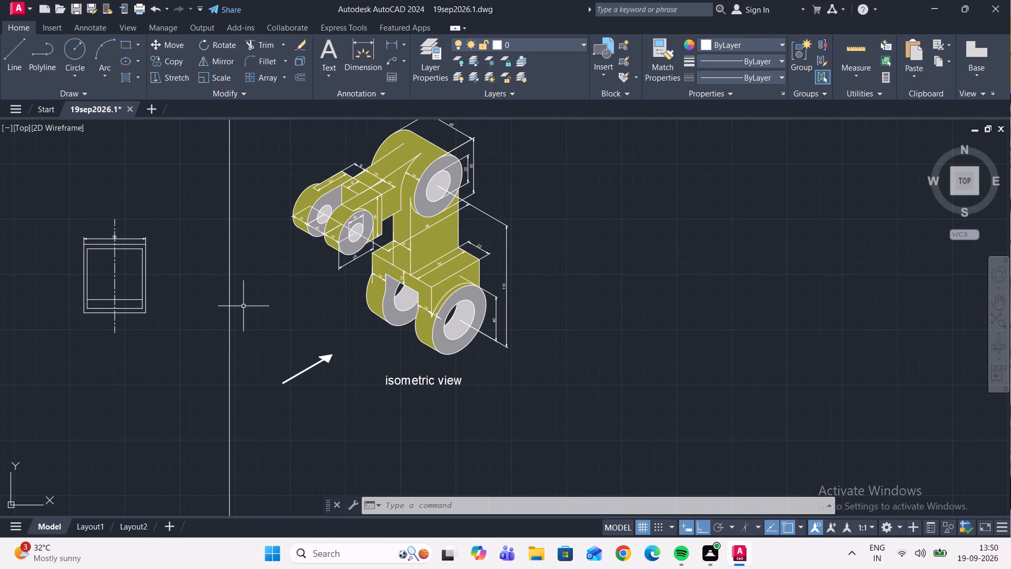
scroll(126, 250, up, 3)
scroll(172, 247, up, 2)
click(22, 51)
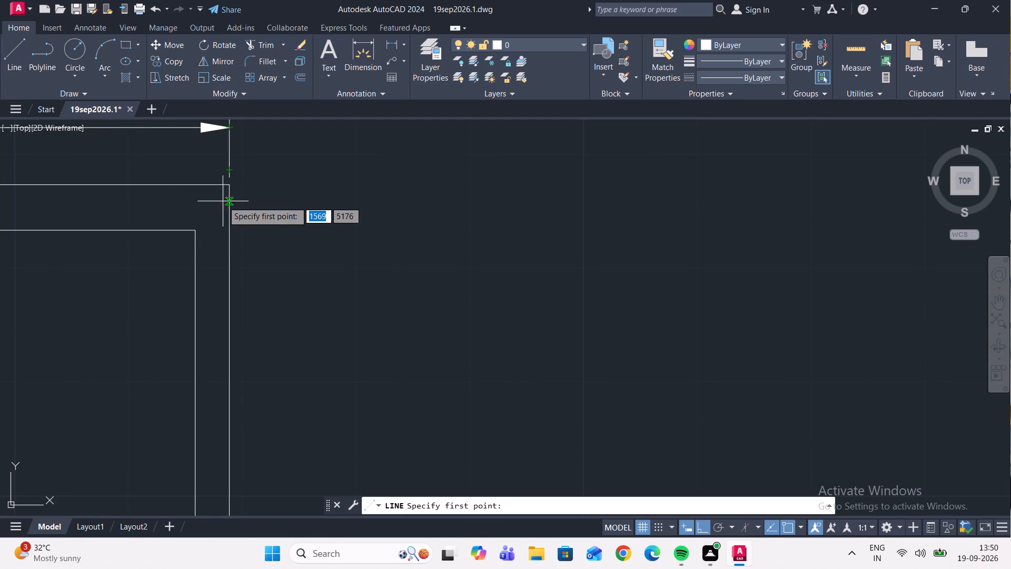
click(229, 187)
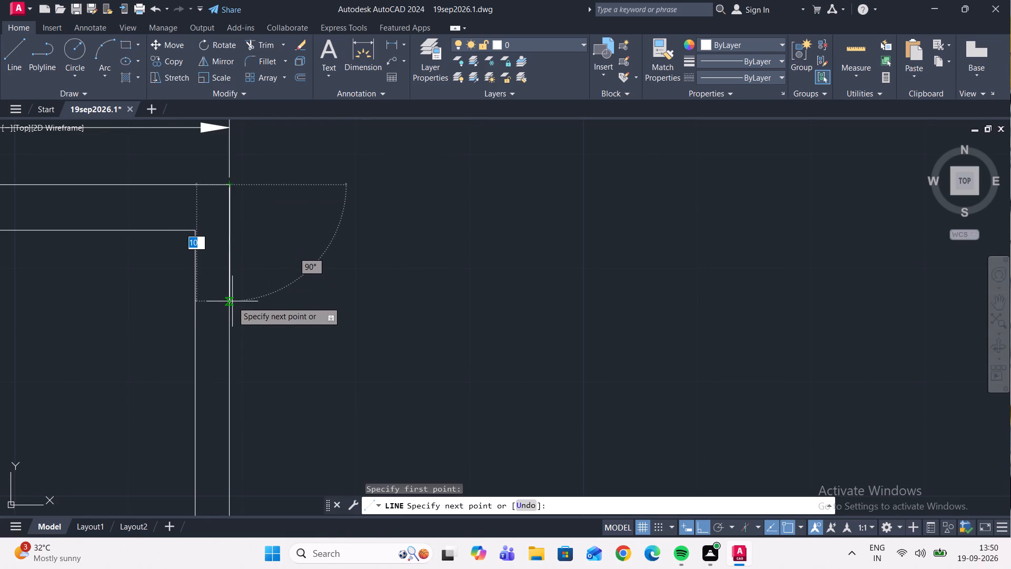
text(18)
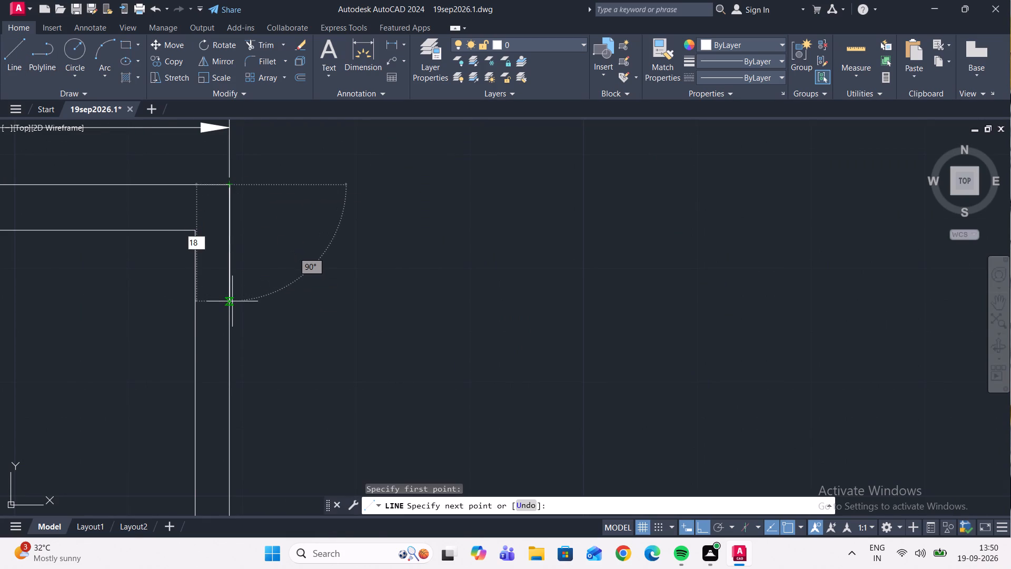
key(Return)
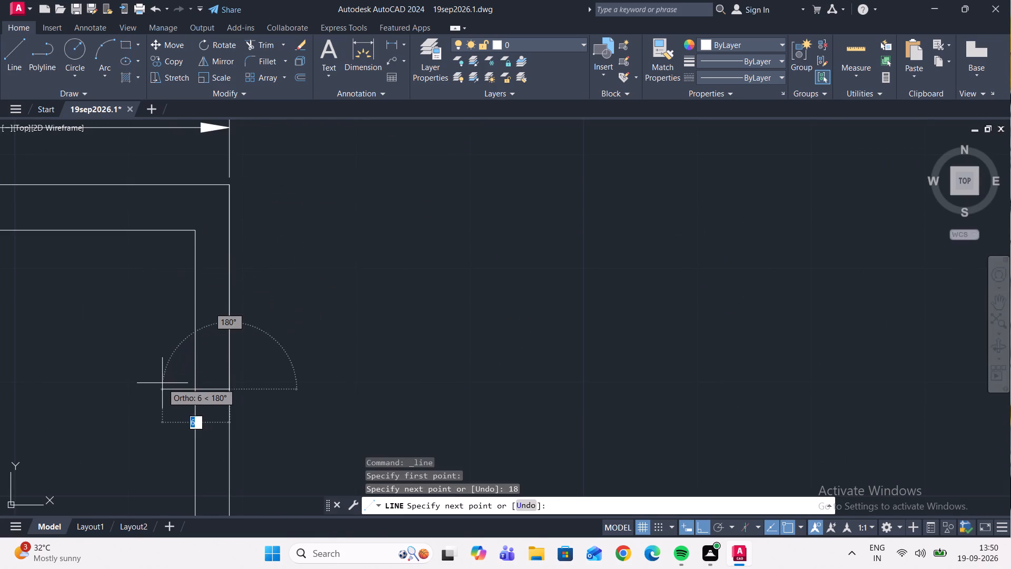
scroll(162, 383, up, 1)
click(215, 394)
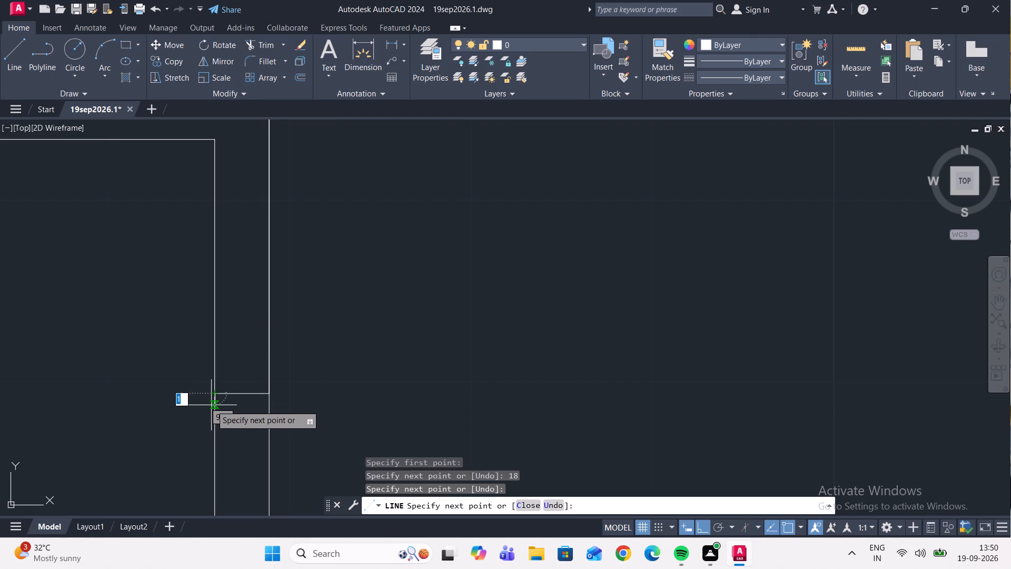
key(Escape)
Delete the outer rectangle's full-height right edge.
scroll(414, 303, down, 1)
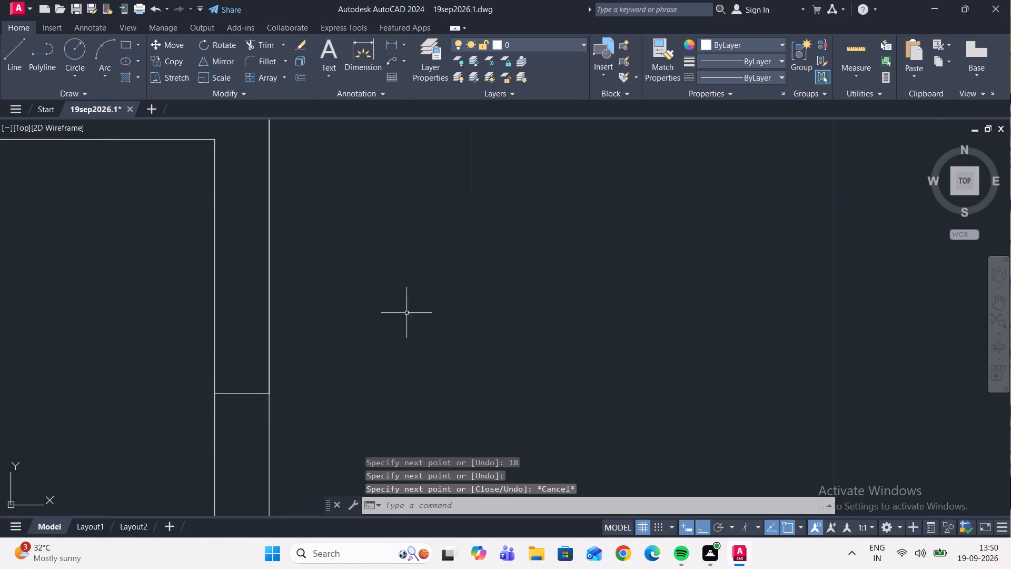
scroll(415, 300, down, 4)
scroll(405, 359, up, 1)
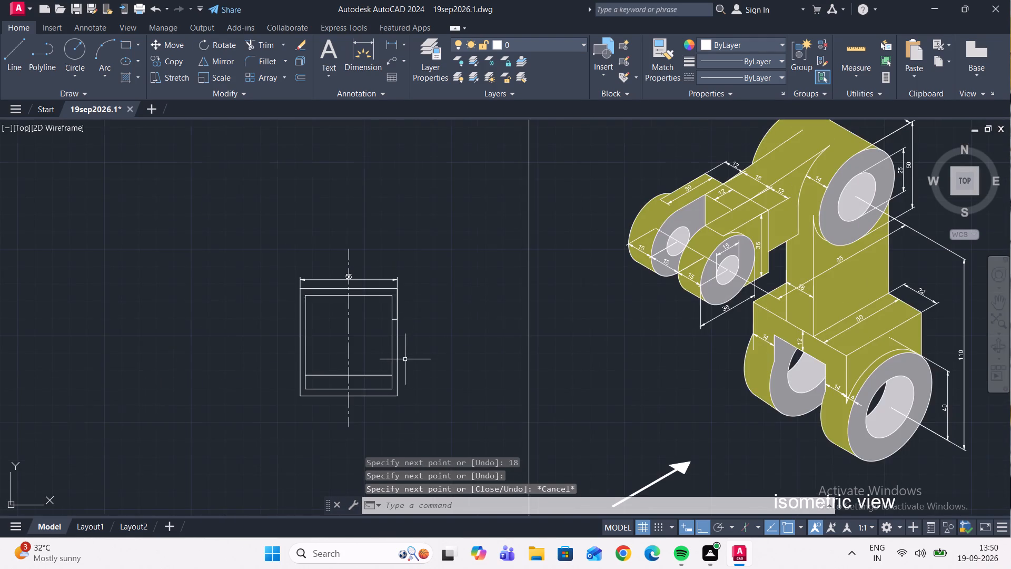
click(390, 348)
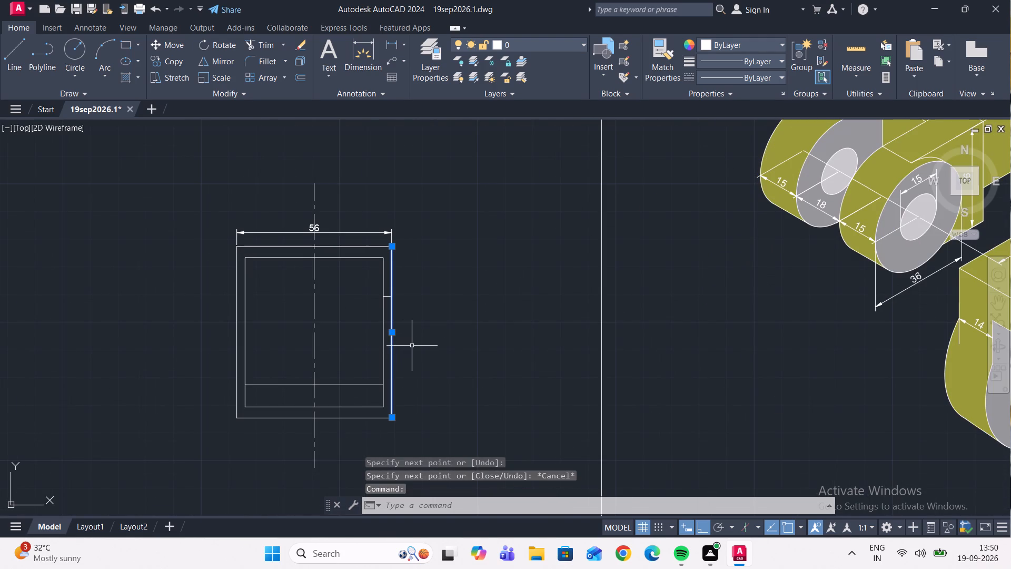
key(Delete)
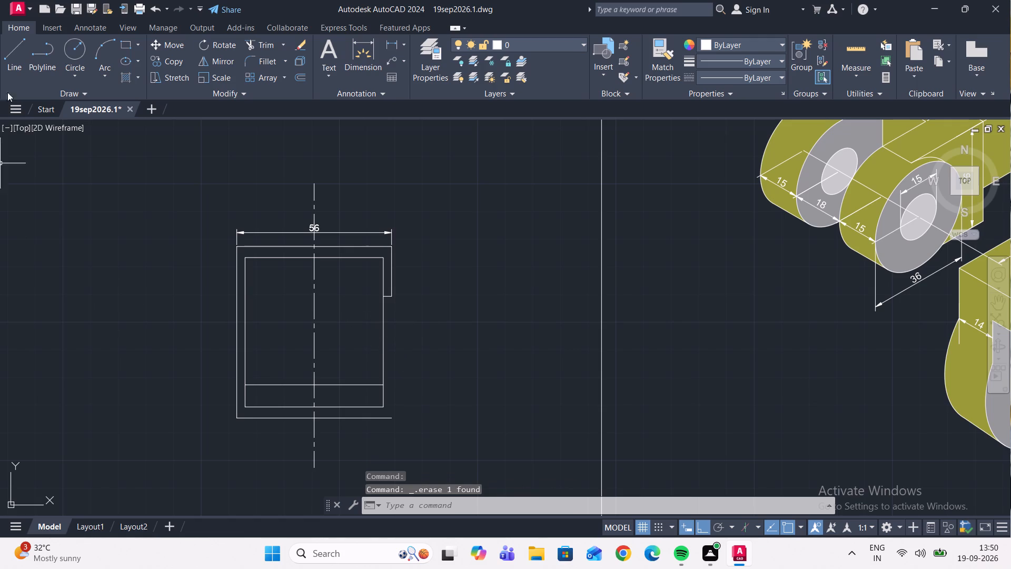
Draw an 18-unit line up from the lower-right end of the outer bottom edge, continuing horizontally to the inner rectangle's right edge.
click(0, 57)
click(9, 61)
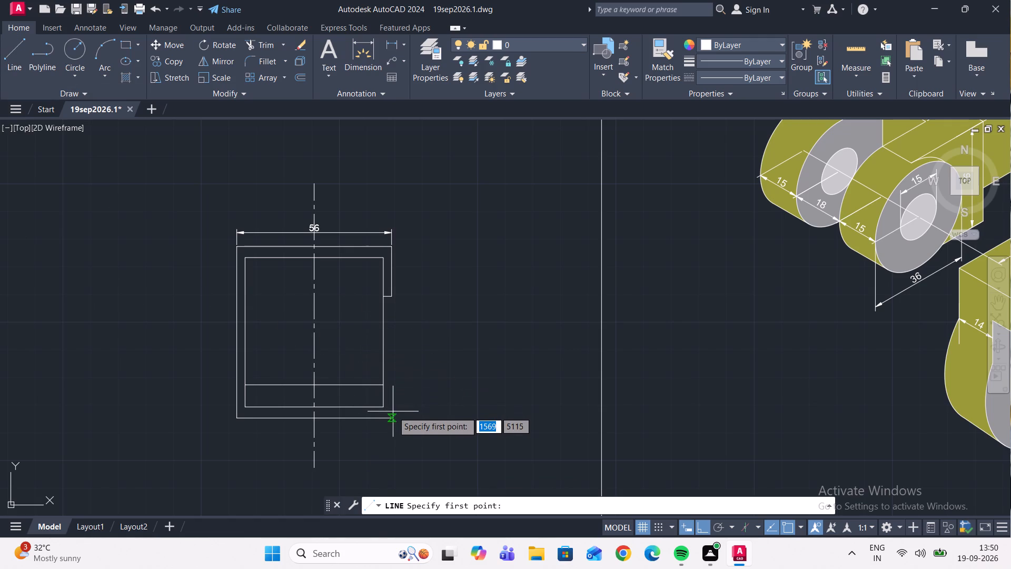
scroll(374, 449, up, 2)
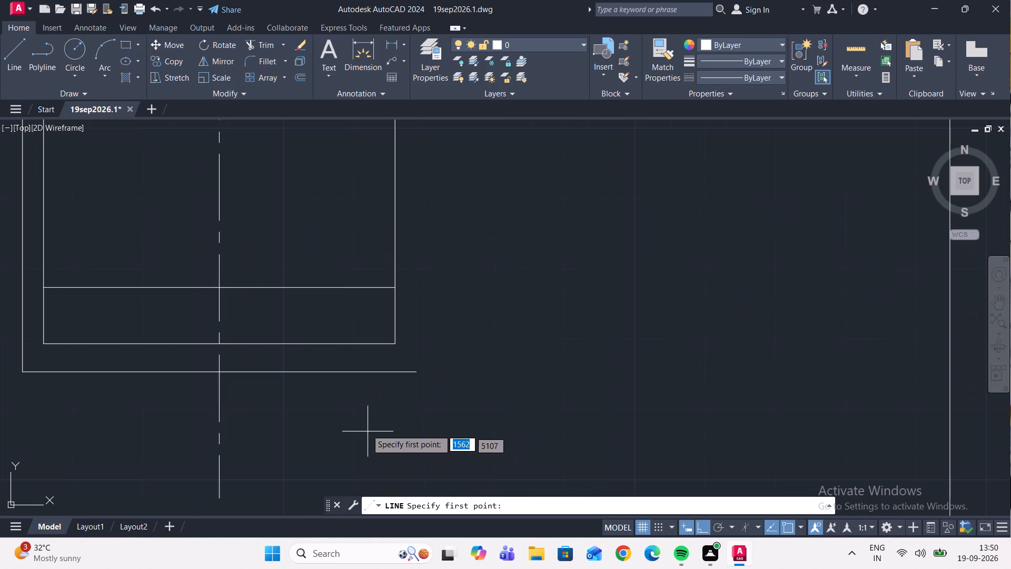
click(415, 374)
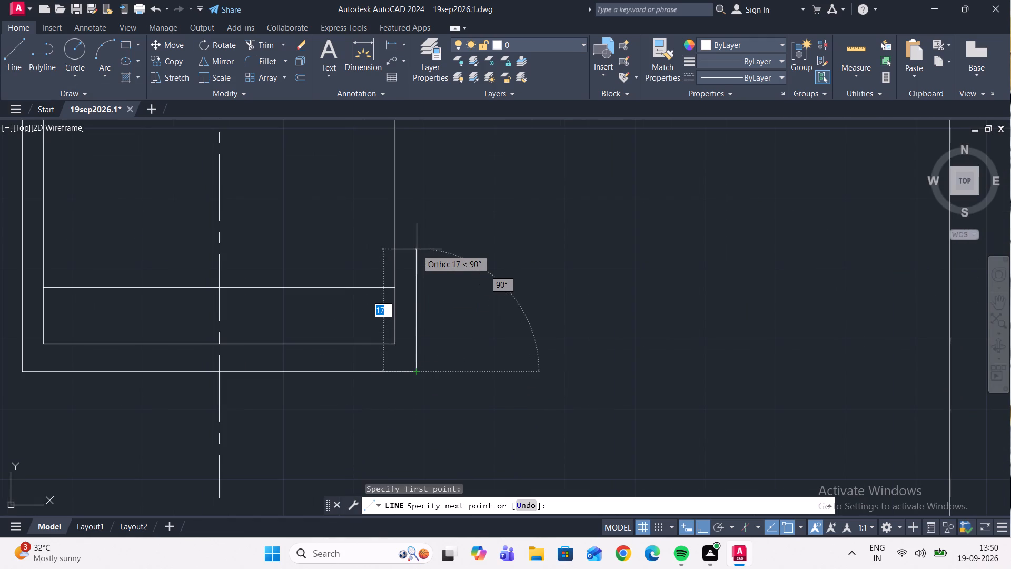
text(18)
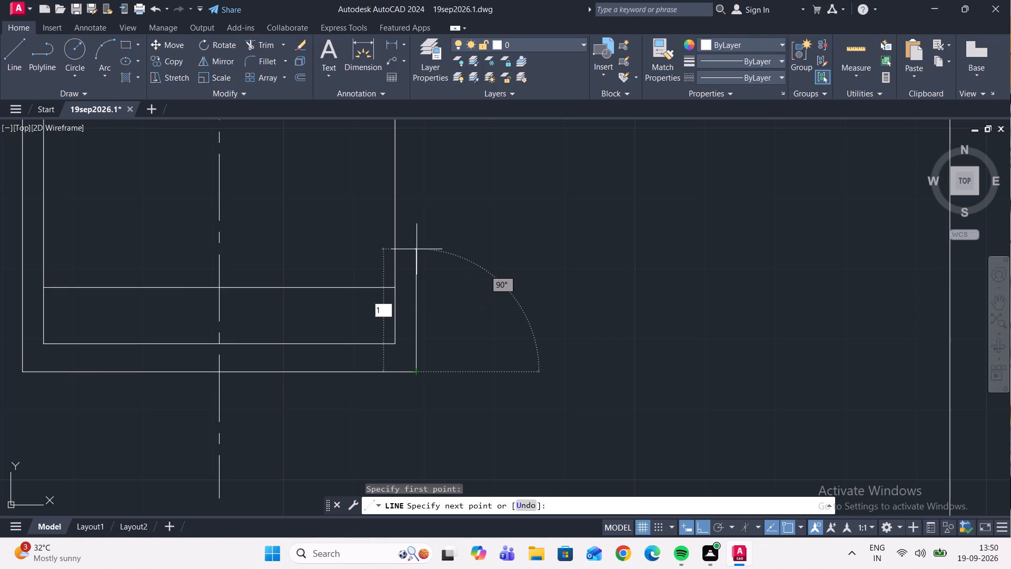
key(Return)
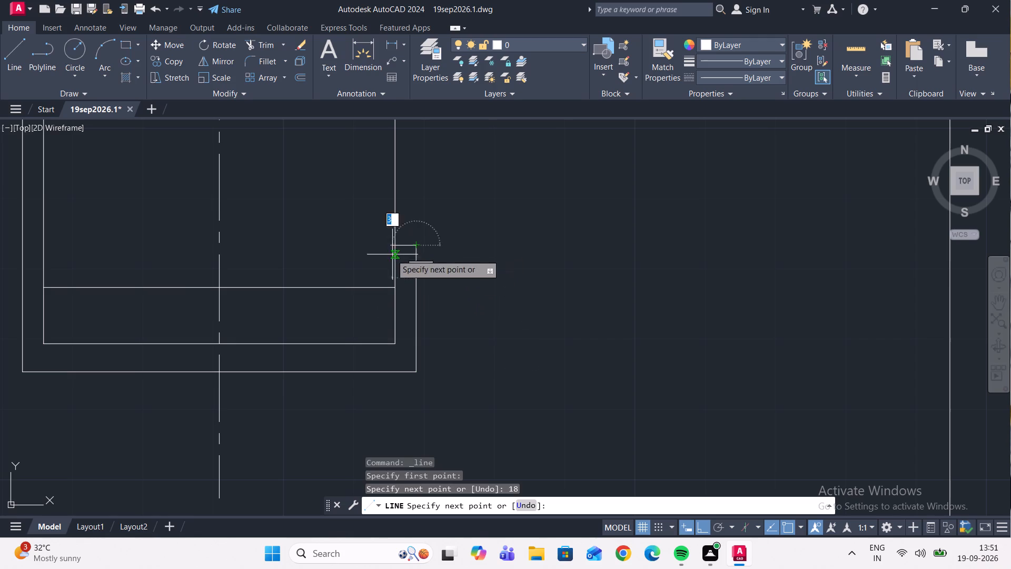
click(395, 243)
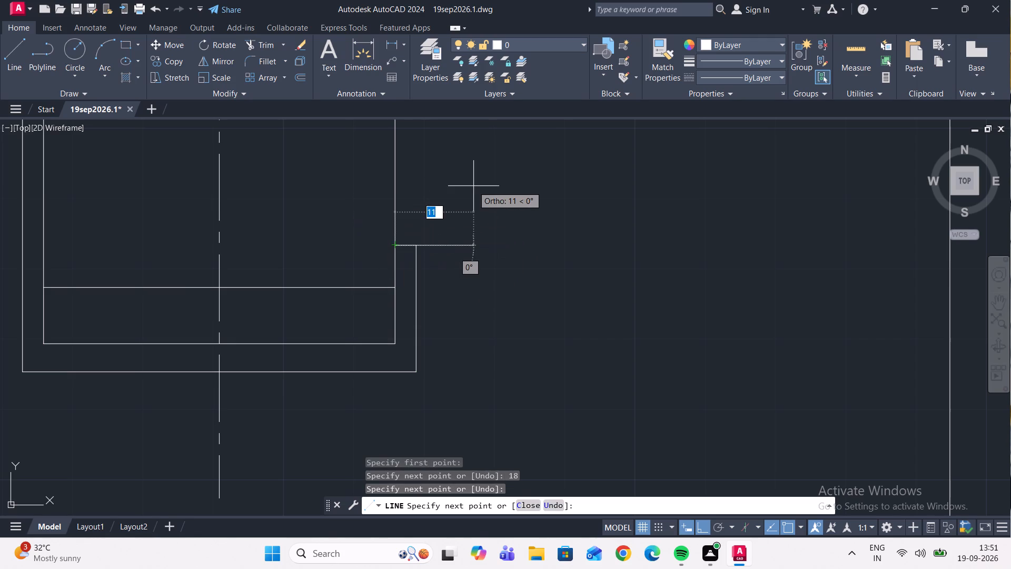
key(Escape)
scroll(476, 190, down, 2)
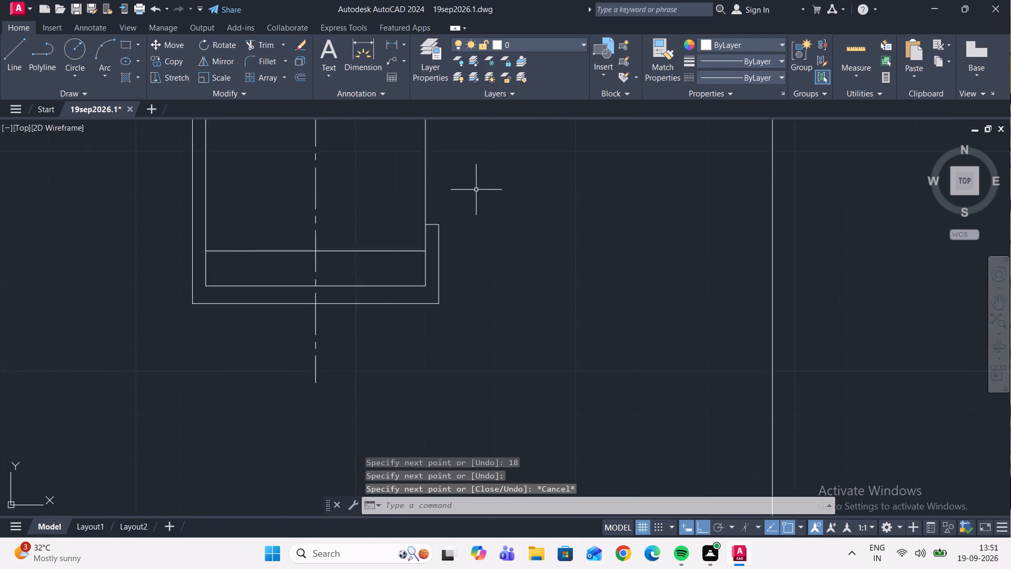
Delete the outer rectangle's full-height left edge.
middle_drag(324, 220, 388, 293)
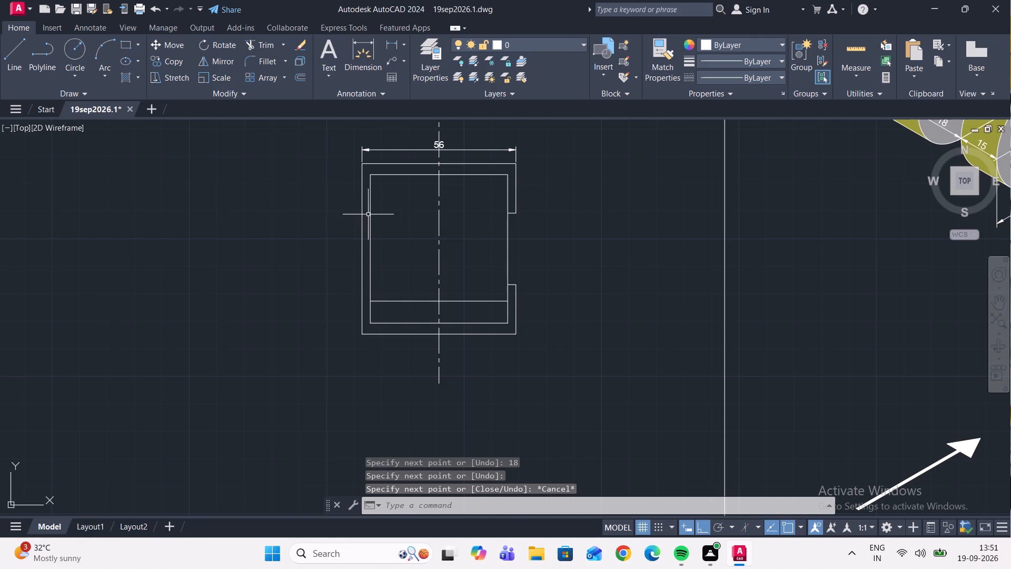
click(363, 226)
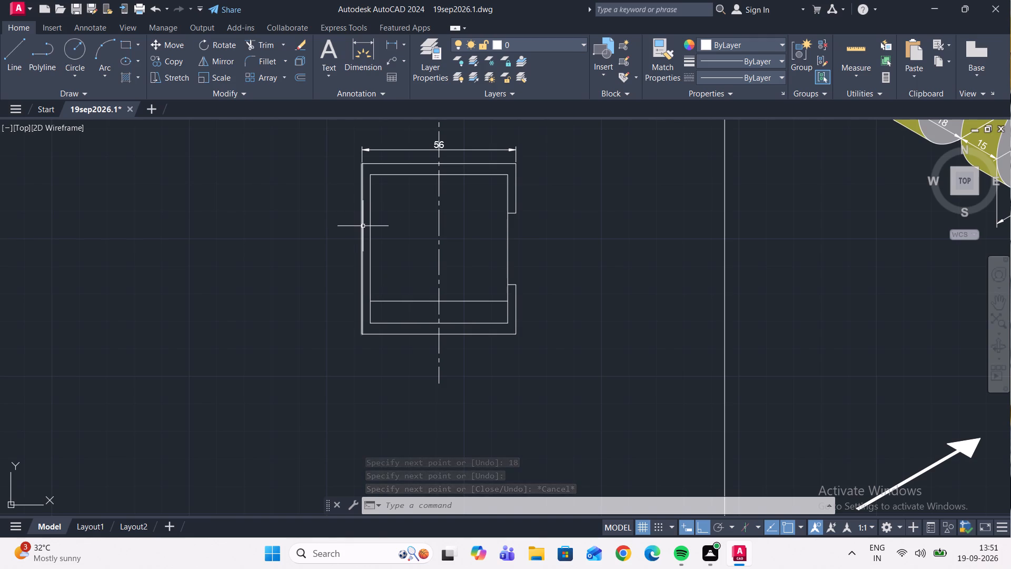
key(Delete)
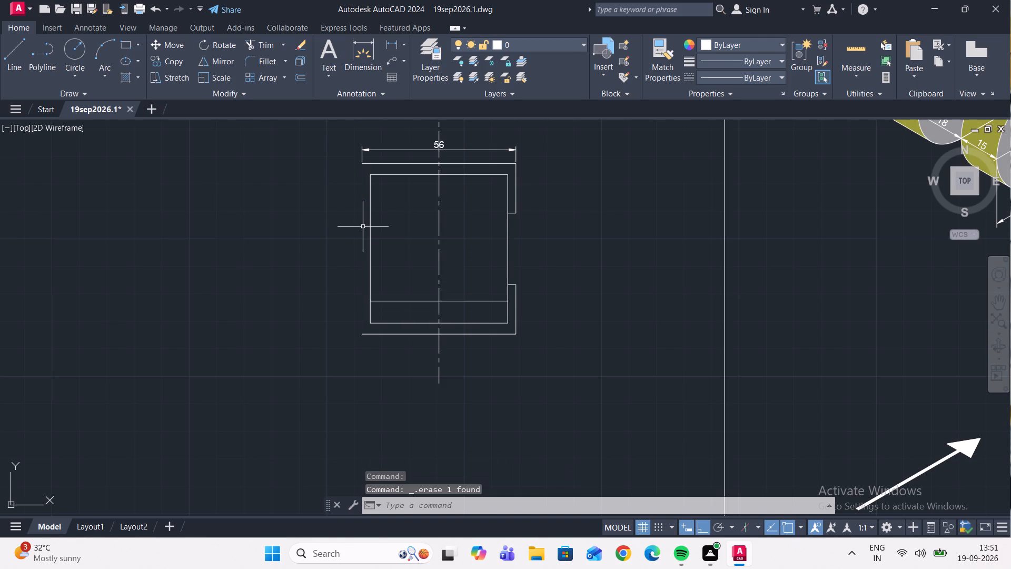
Draw an 18-unit line up from the lower-left end of the outer bottom edge, continuing horizontally to the inner rectangle's left edge.
click(7, 71)
scroll(390, 340, up, 1)
click(344, 332)
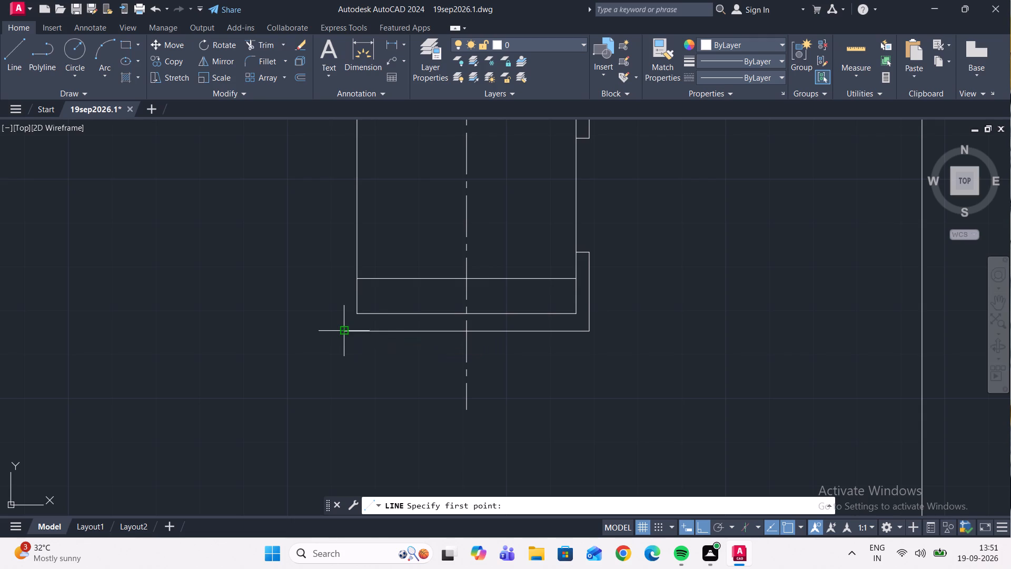
text(18)
key(Return)
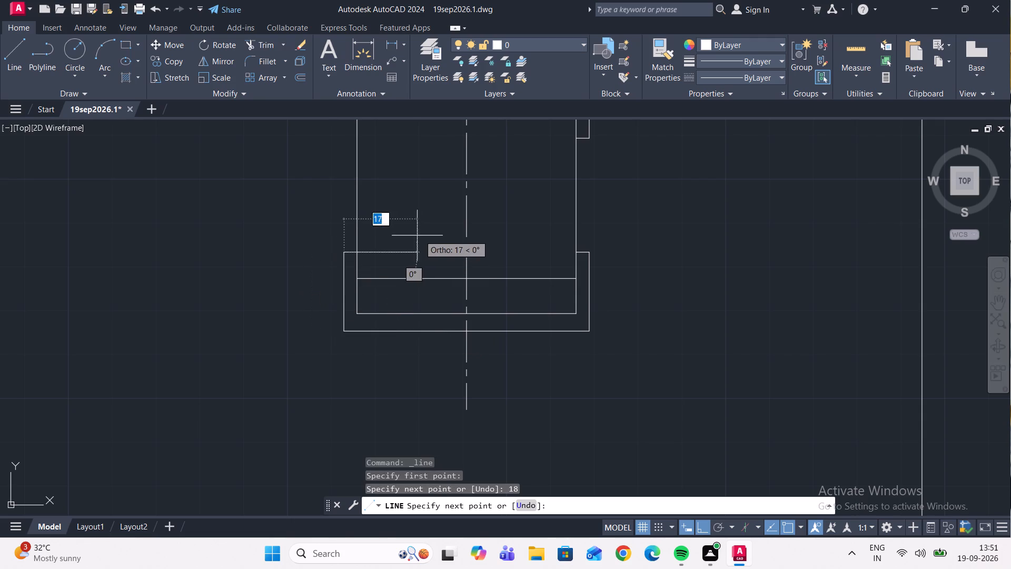
scroll(358, 250, up, 2)
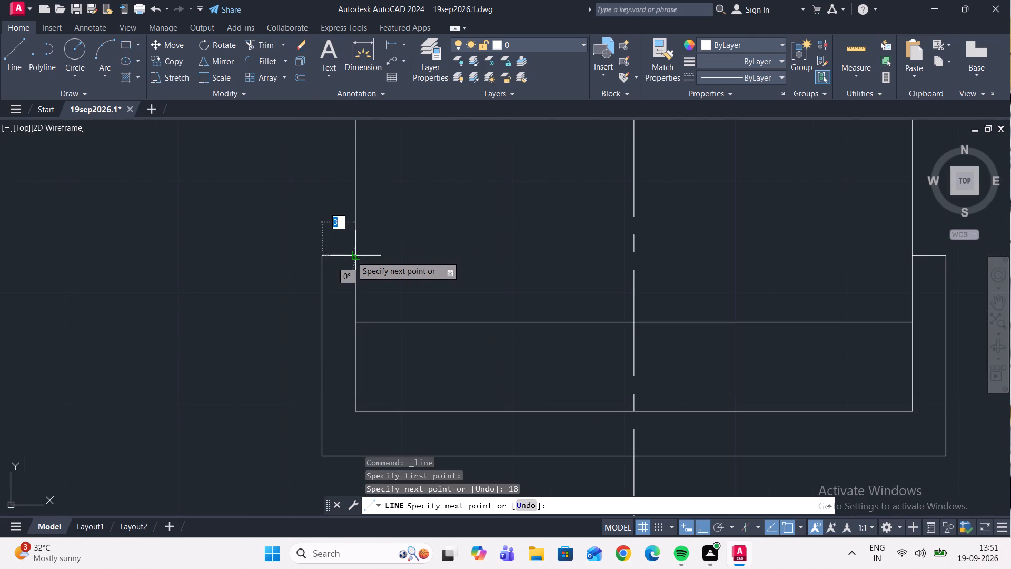
click(358, 253)
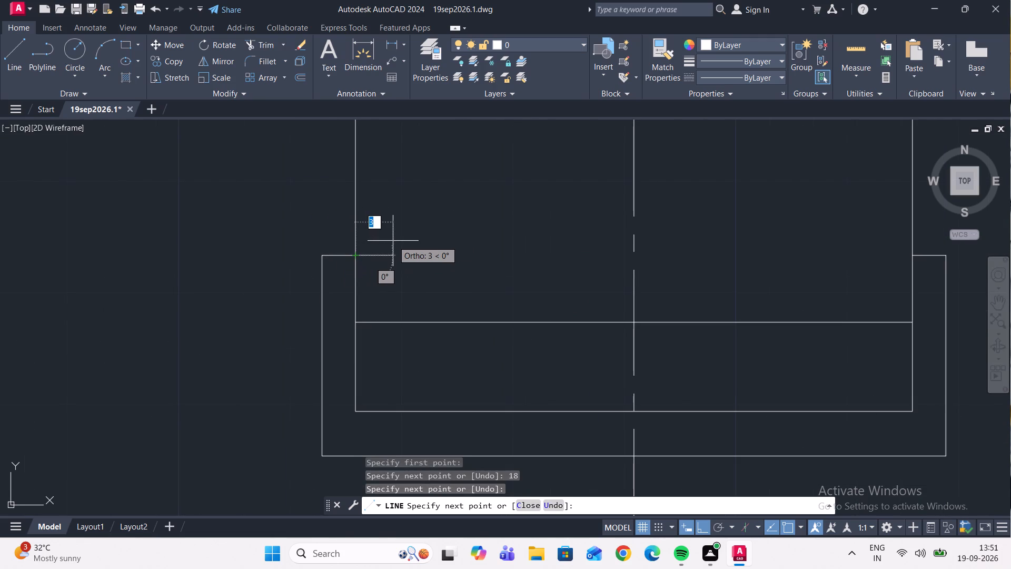
key(Escape)
scroll(393, 242, down, 2)
middle_drag(380, 236, 397, 284)
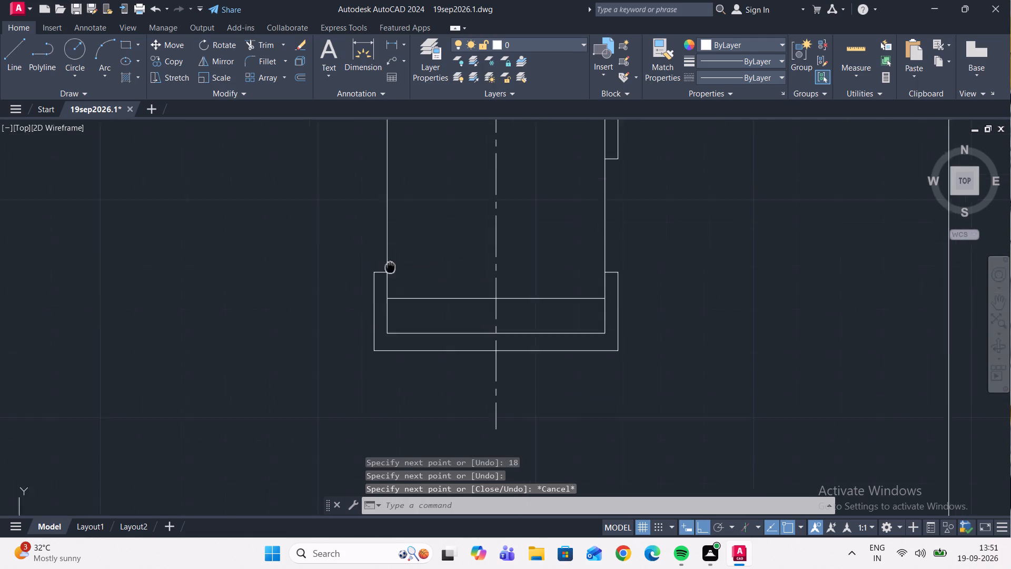
Draw an 18-unit line down from the upper-left end of the outer top edge, continuing horizontally to the inner rectangle's left edge.
middle_drag(397, 284, 425, 423)
click(9, 68)
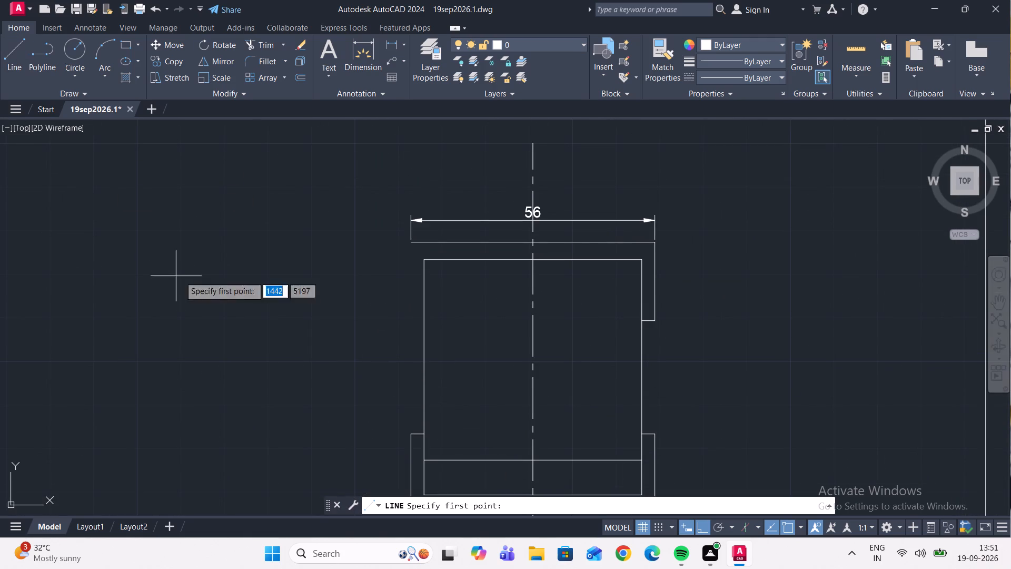
scroll(389, 264, up, 2)
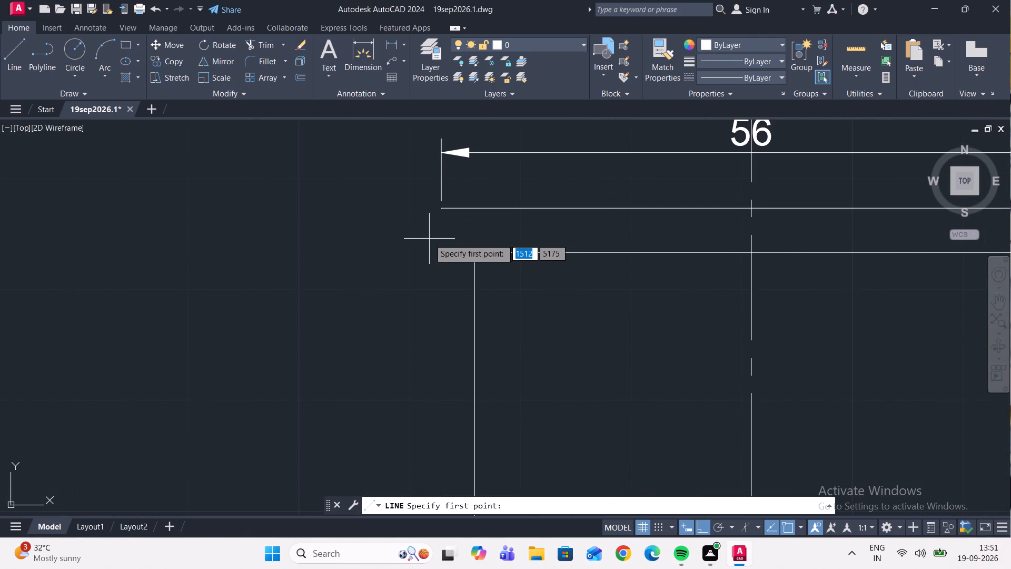
click(442, 209)
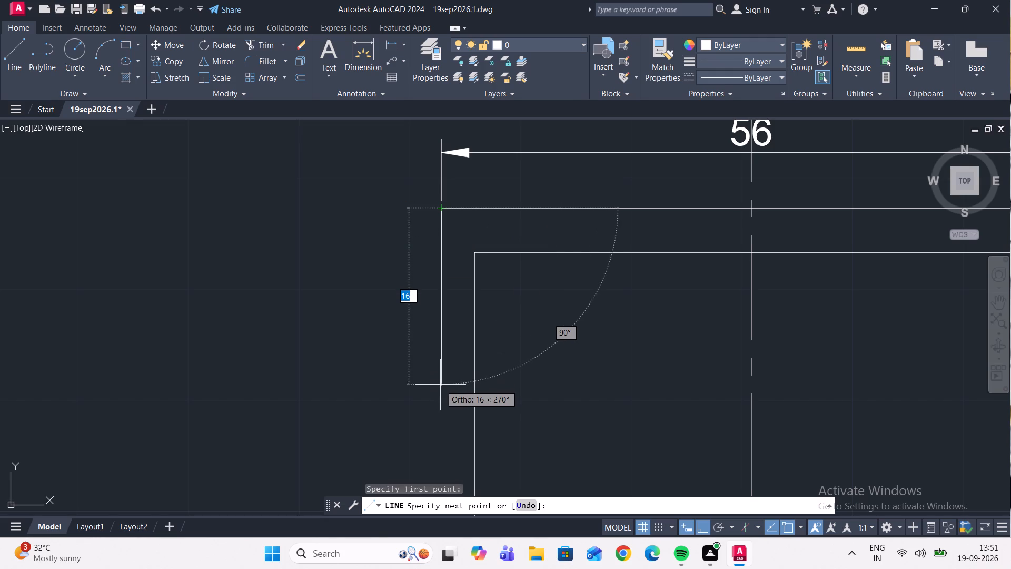
text(18)
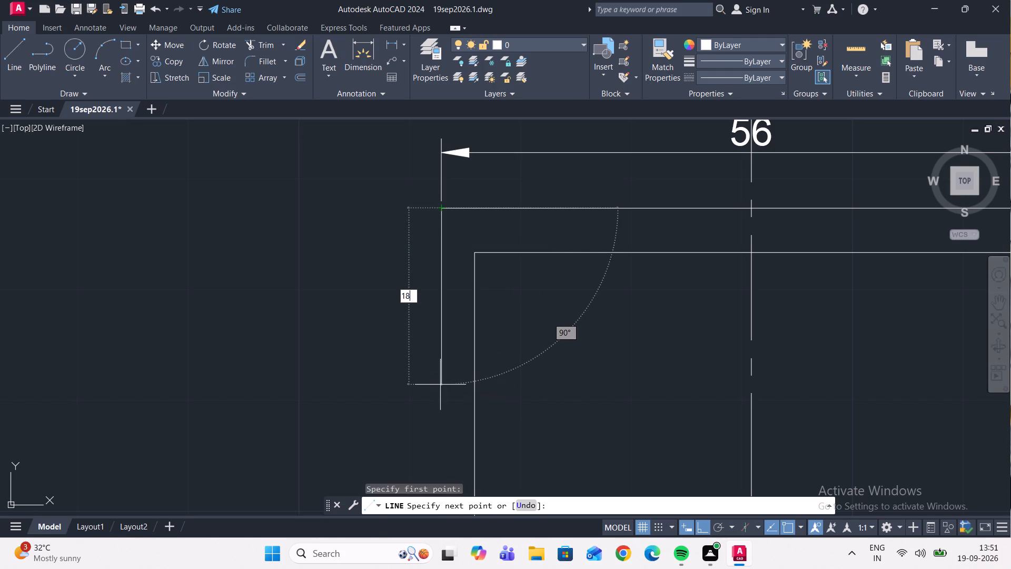
key(Return)
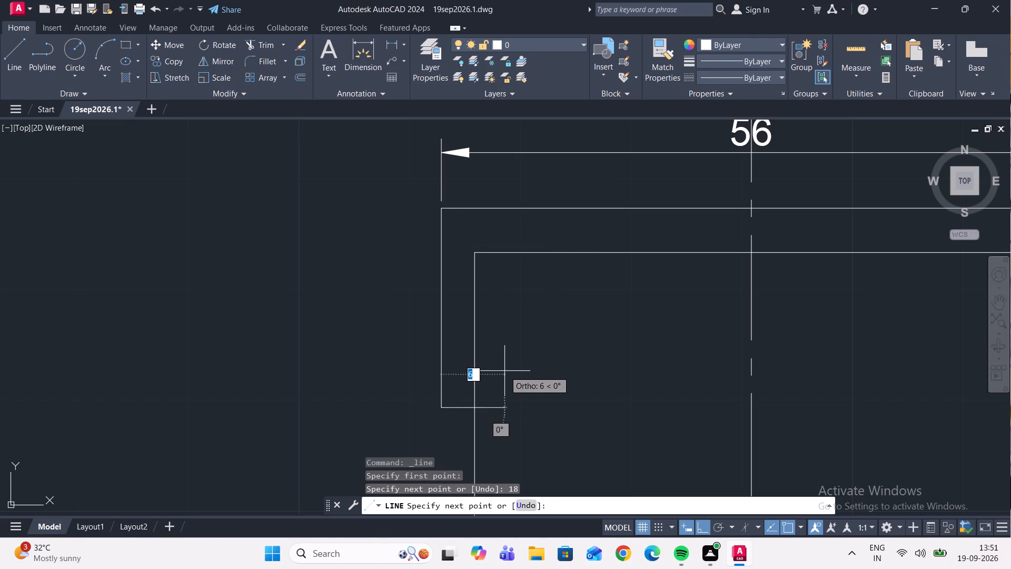
click(476, 409)
key(Escape)
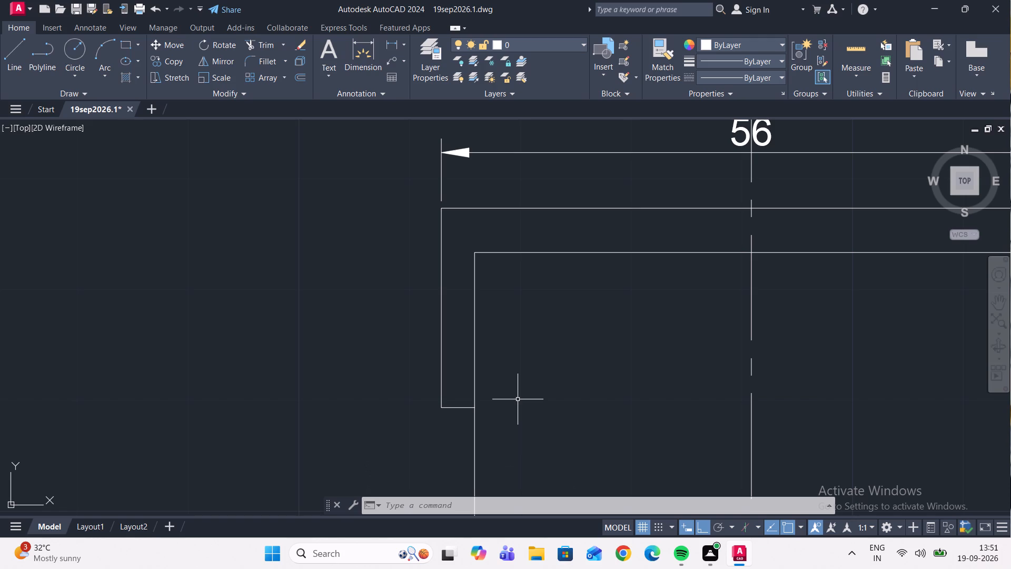
Examine the stepped outline below the front view against the dimensioned isometric view of the bracket.
scroll(518, 399, down, 3)
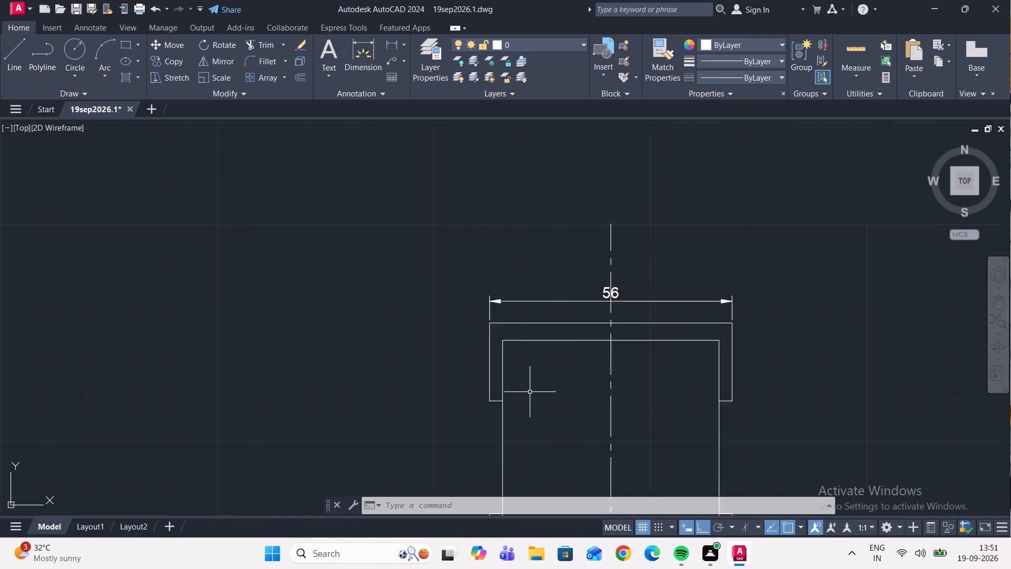
middle_drag(540, 384, 442, 307)
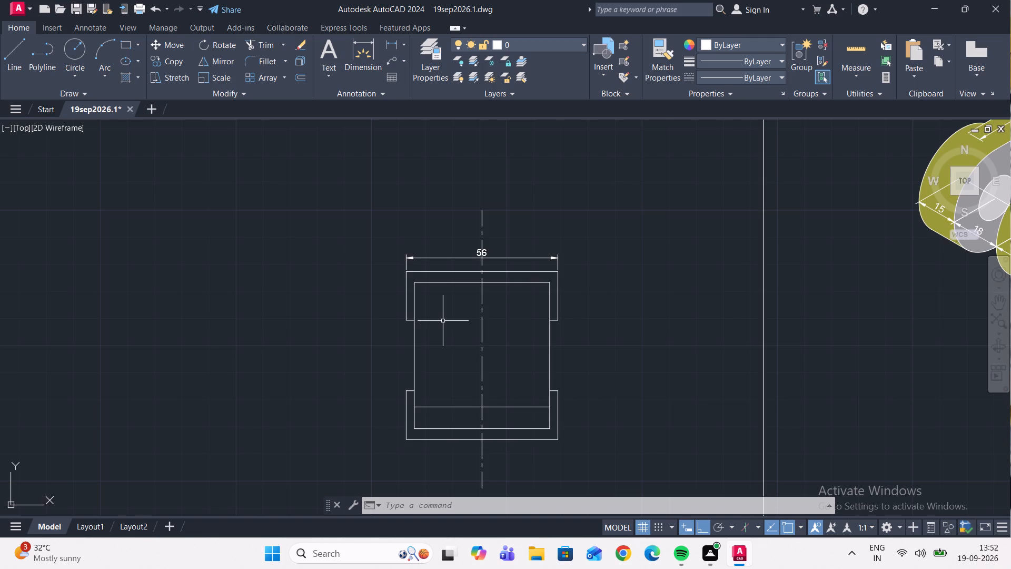
scroll(443, 321, down, 3)
scroll(448, 325, up, 4)
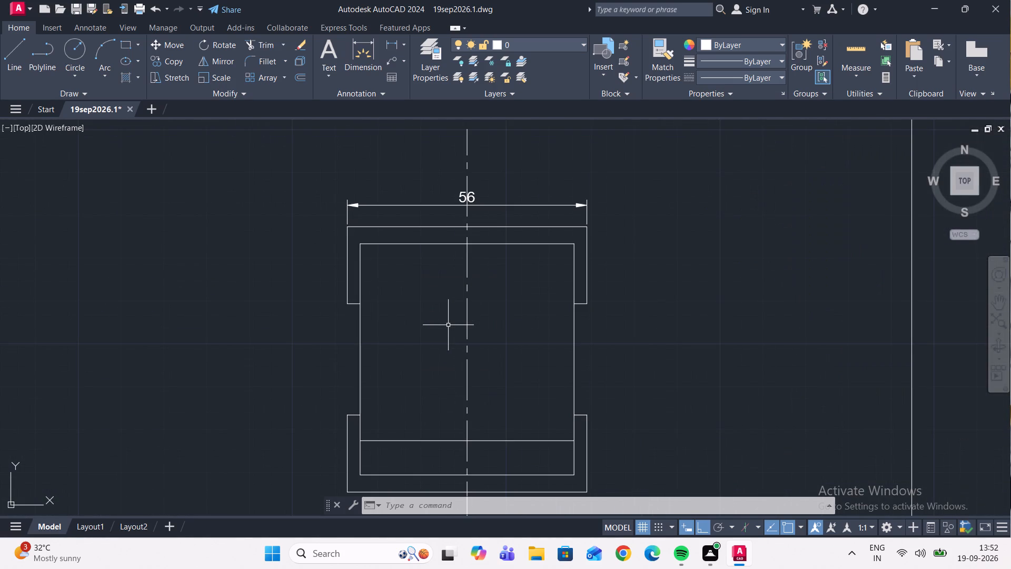
scroll(448, 325, up, 1)
scroll(379, 223, up, 1)
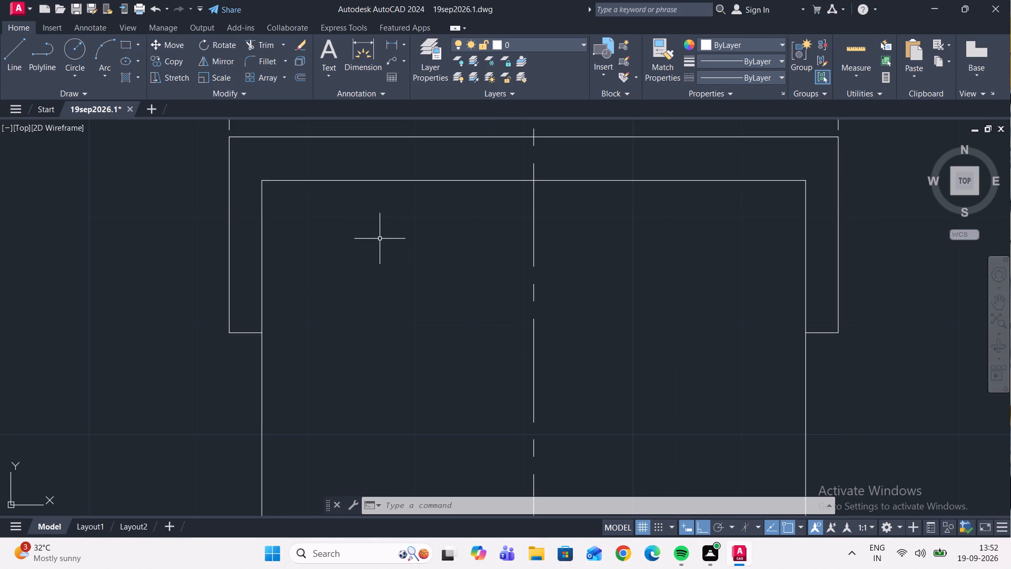
scroll(386, 242, down, 1)
middle_drag(390, 242, 309, 276)
scroll(310, 275, down, 3)
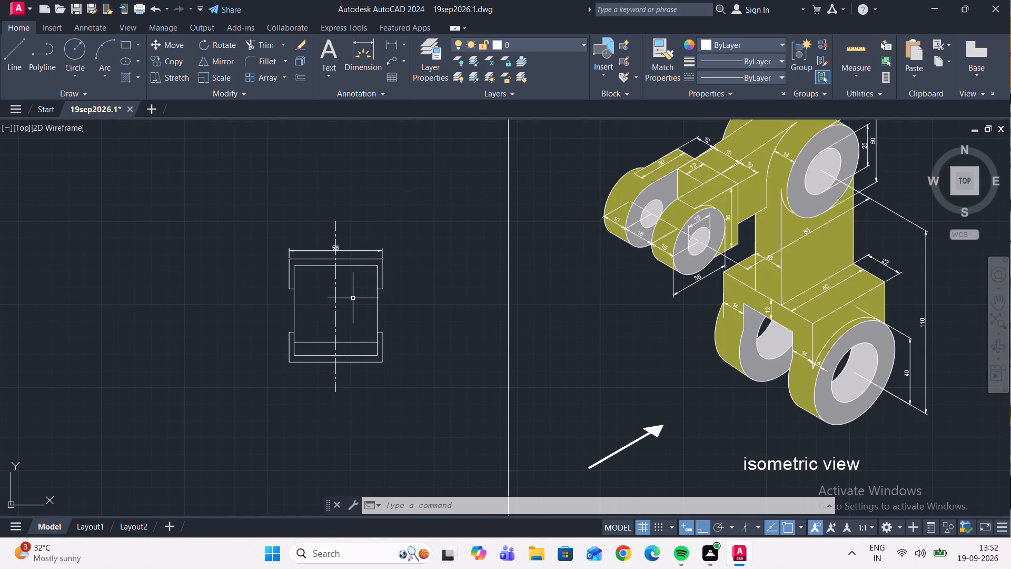
middle_drag(732, 315, 680, 350)
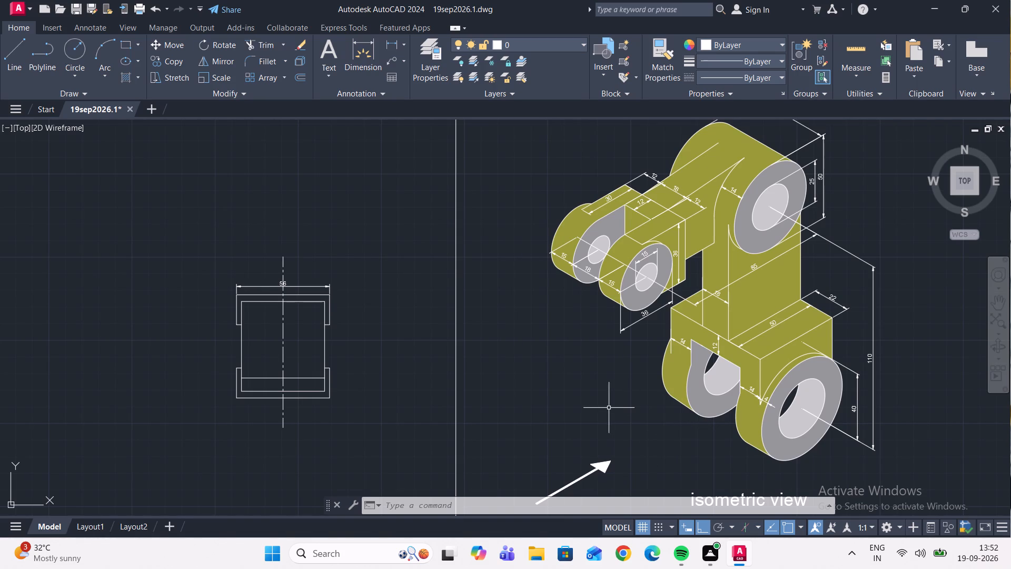
scroll(564, 400, down, 1)
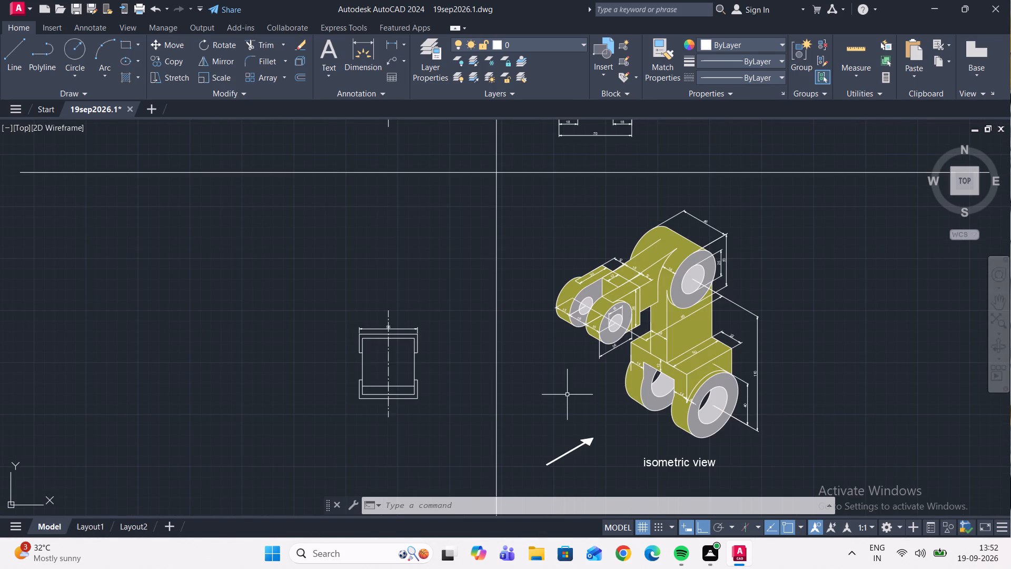
scroll(543, 366, up, 1)
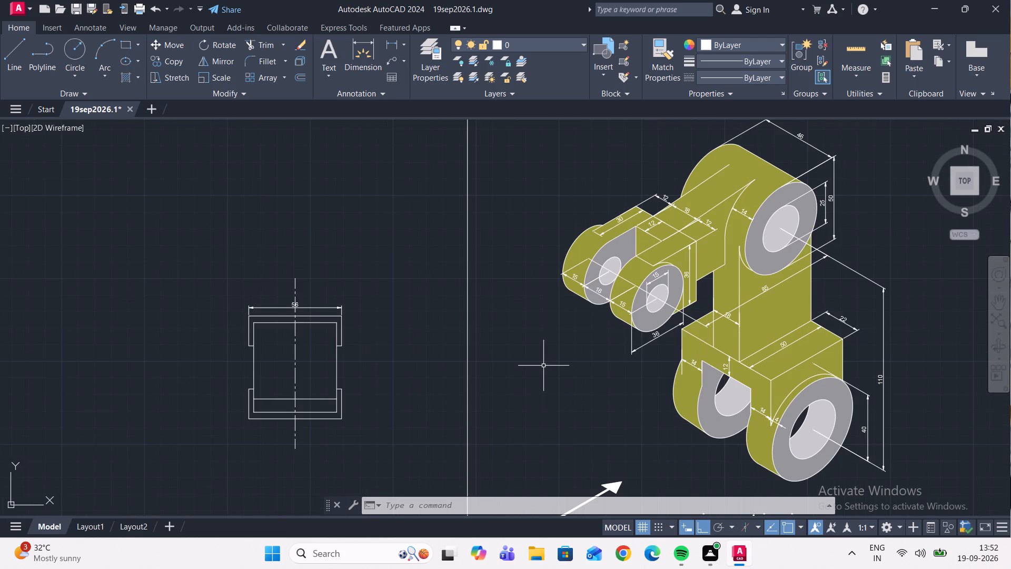
middle_drag(543, 366, 448, 376)
middle_drag(403, 387, 528, 365)
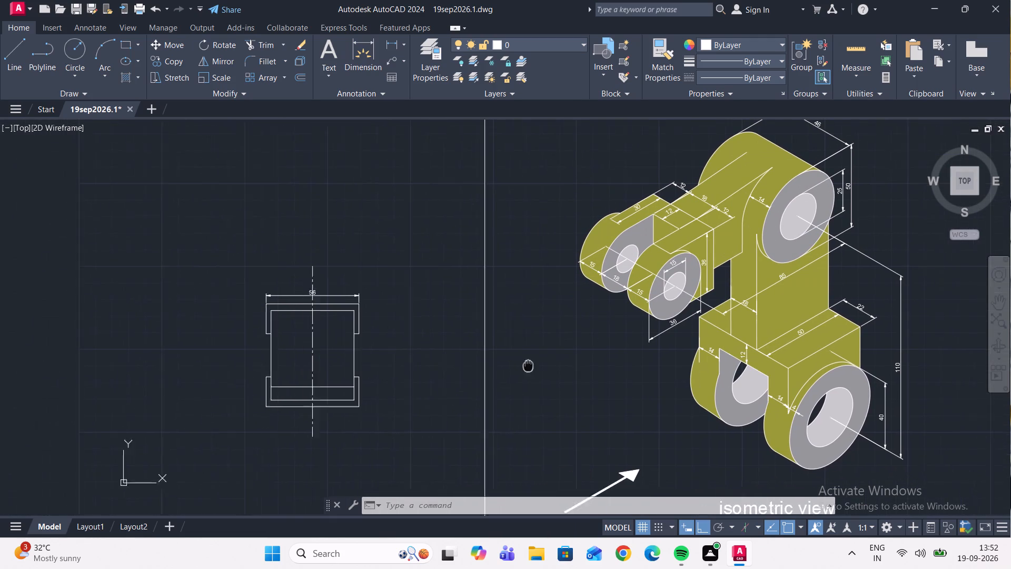
middle_drag(452, 375, 542, 357)
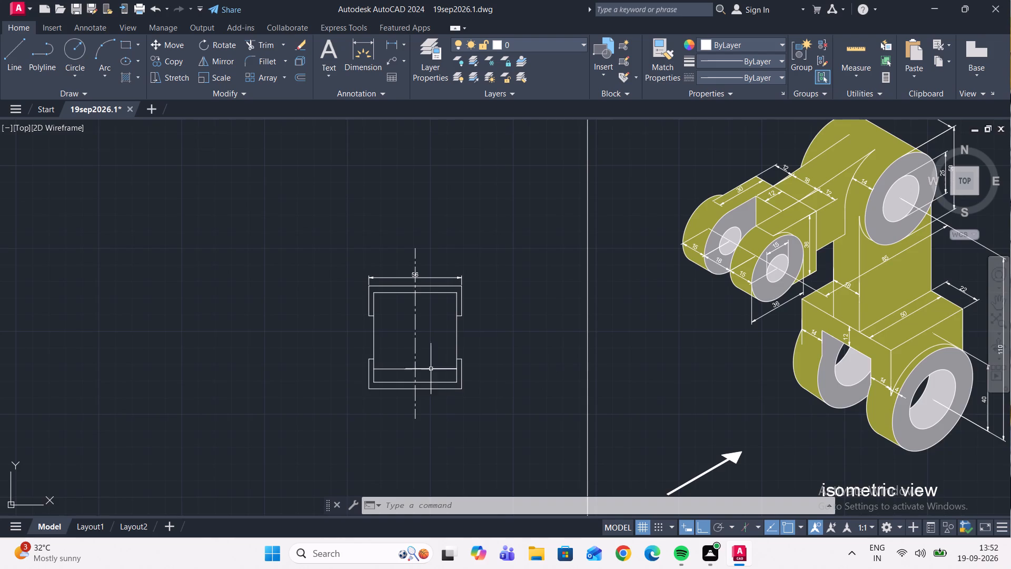
scroll(423, 323, up, 2)
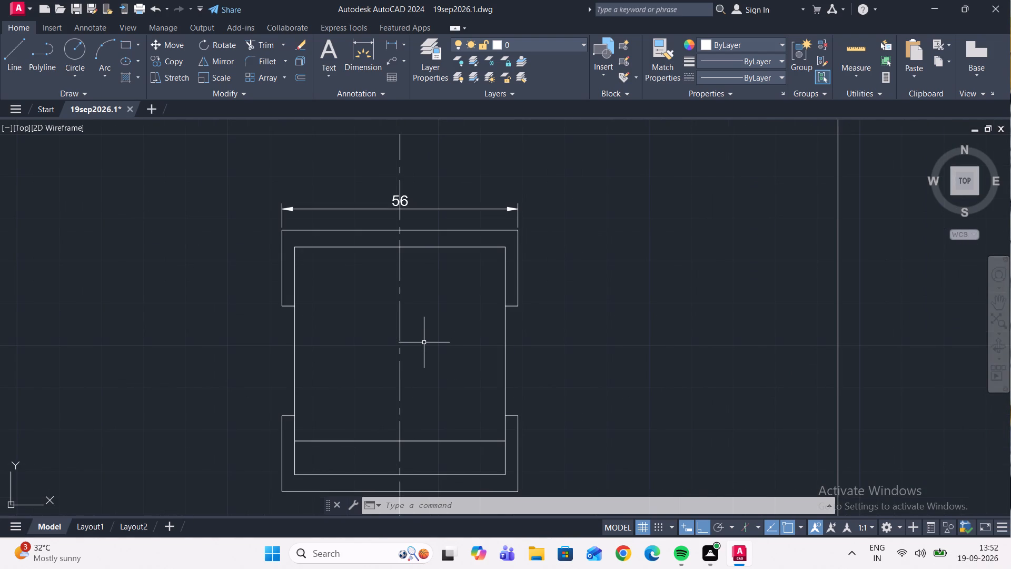
scroll(426, 344, up, 1)
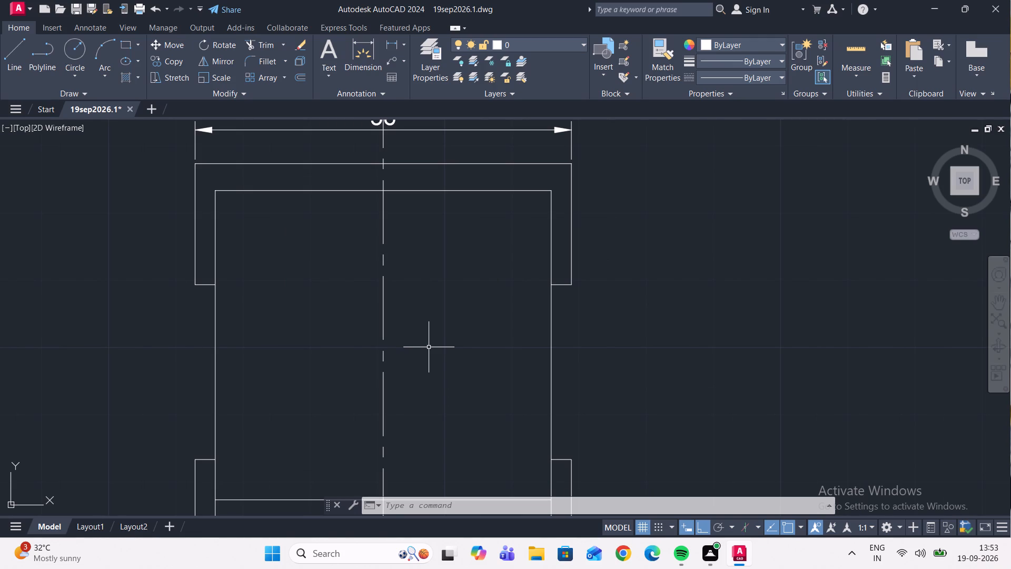
Draw a circle centred on the midpoint of the vertical centreline in the view below the front view.
scroll(430, 348, down, 2)
click(81, 43)
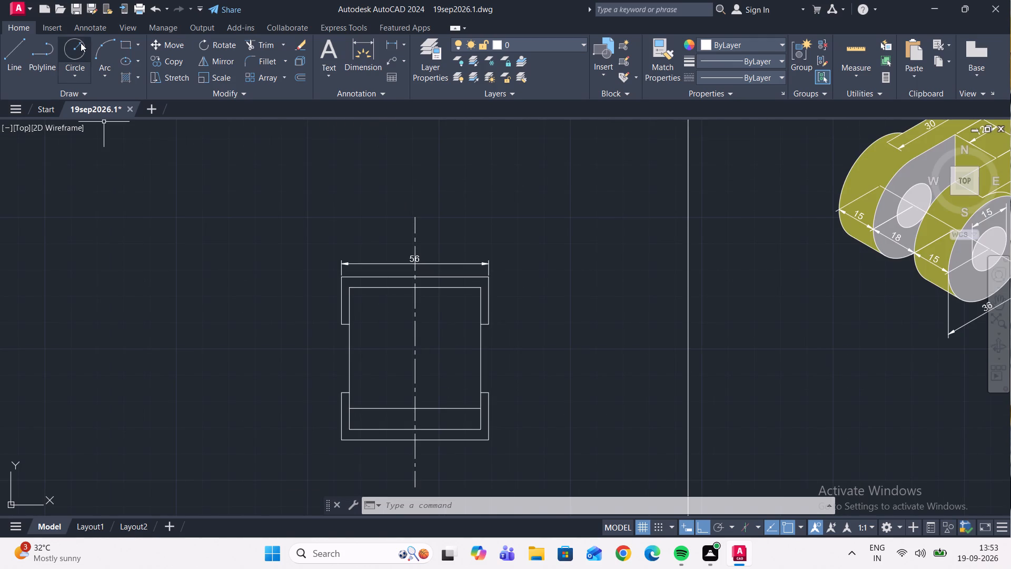
click(415, 352)
scroll(447, 384, down, 4)
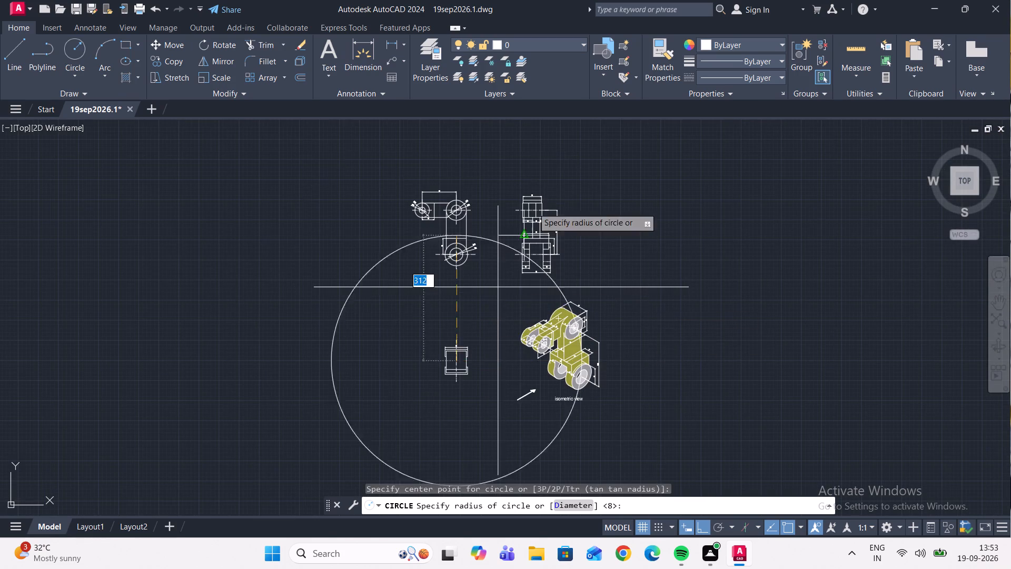
scroll(533, 210, down, 3)
scroll(502, 222, up, 3)
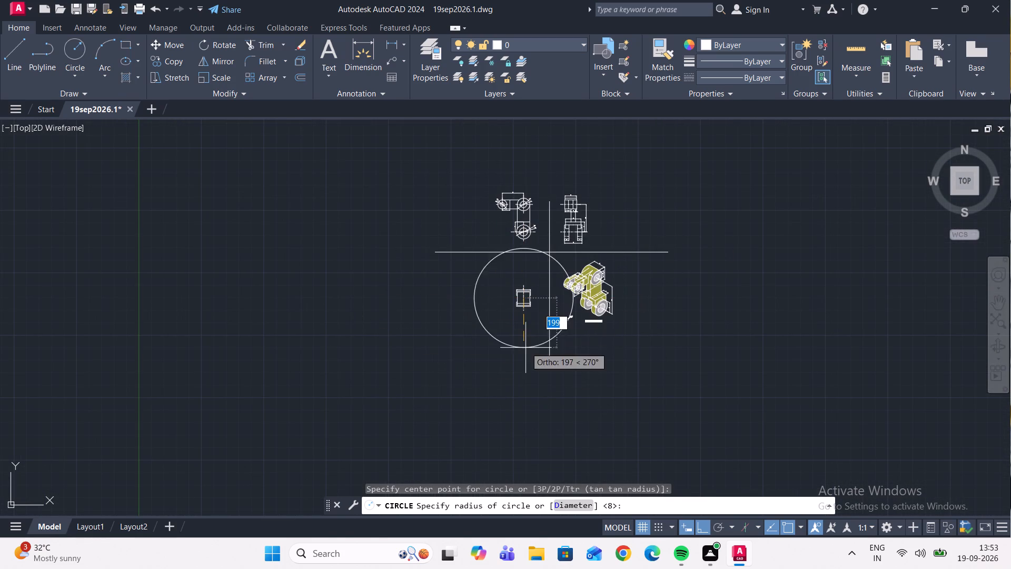
scroll(558, 319, up, 1)
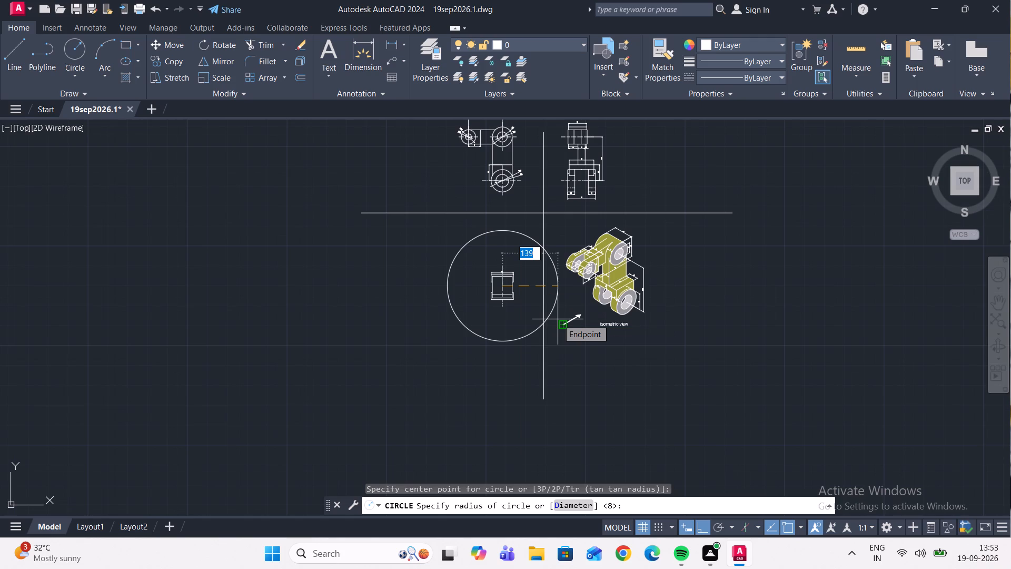
scroll(547, 322, down, 1)
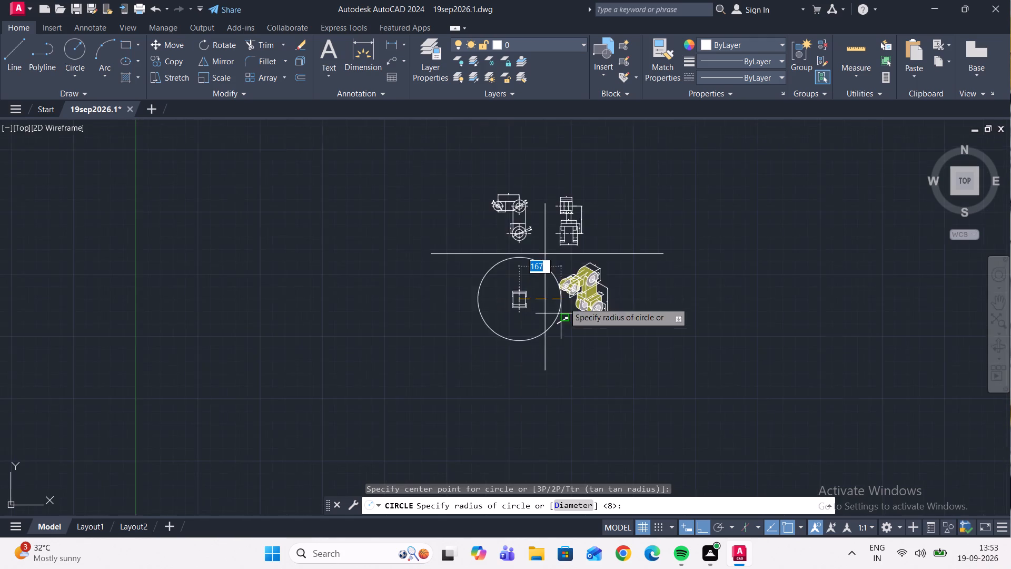
scroll(569, 264, up, 2)
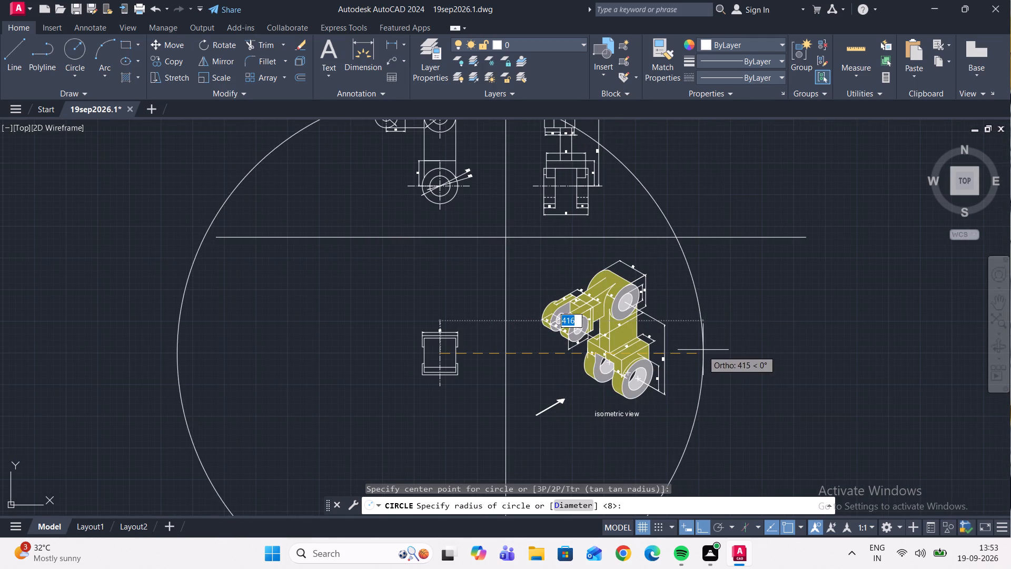
scroll(551, 329, down, 1)
scroll(509, 349, up, 2)
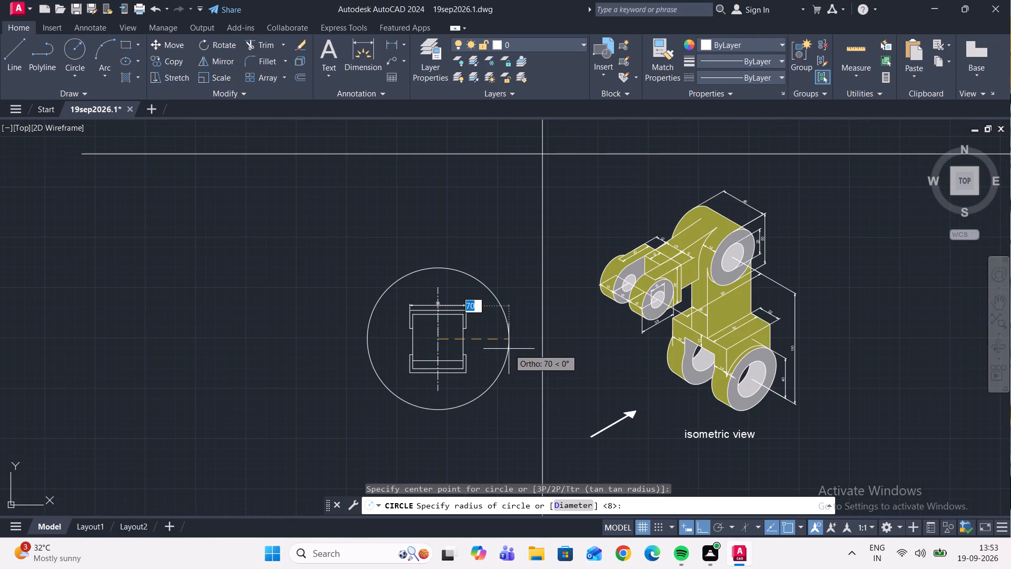
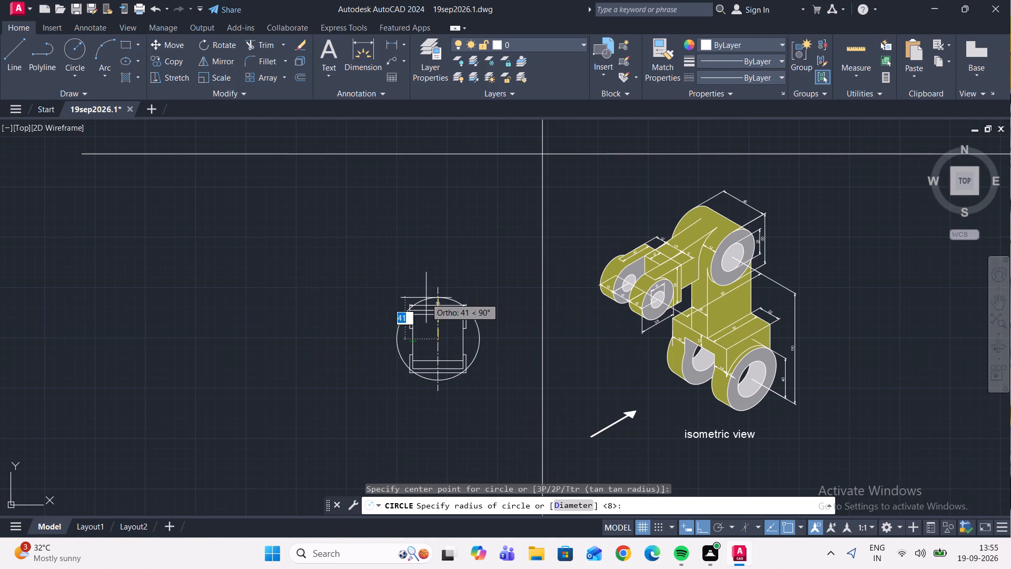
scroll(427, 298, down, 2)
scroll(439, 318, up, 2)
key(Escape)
Examine the dimensioned isometric view against the unfinished view below the front view to work out the arm's position.
scroll(581, 294, up, 2)
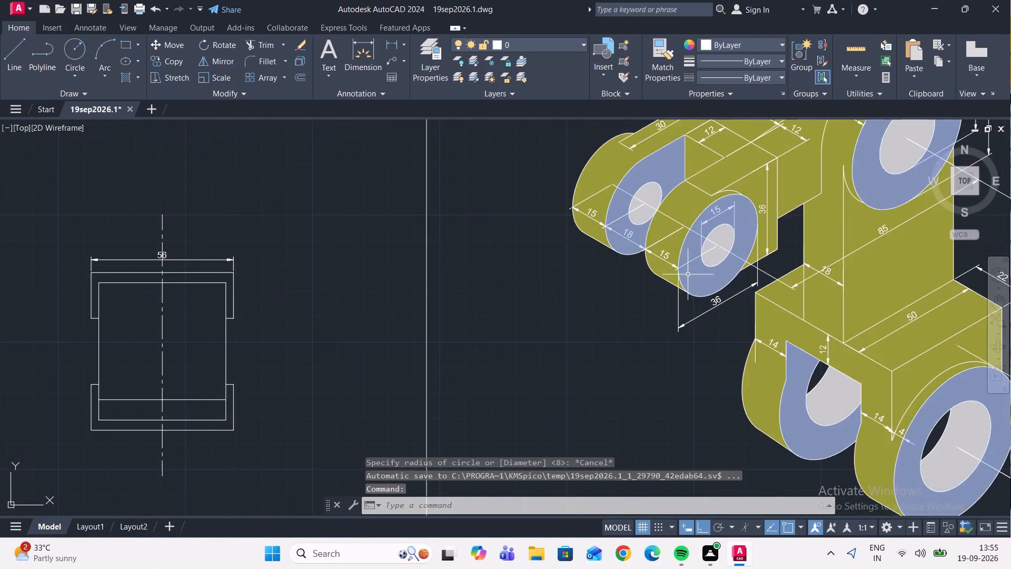
scroll(696, 277, down, 3)
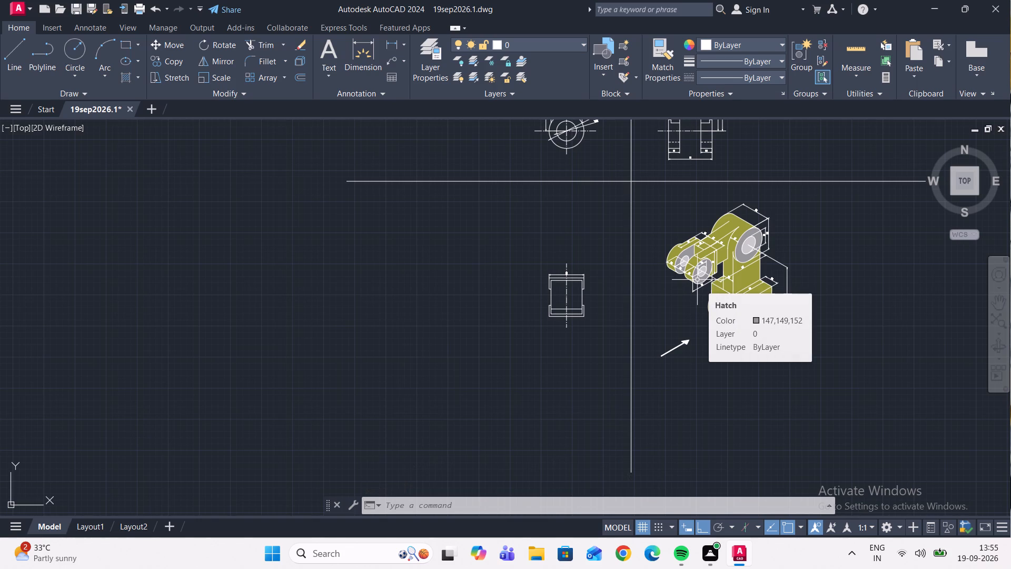
scroll(724, 277, up, 2)
scroll(523, 363, up, 1)
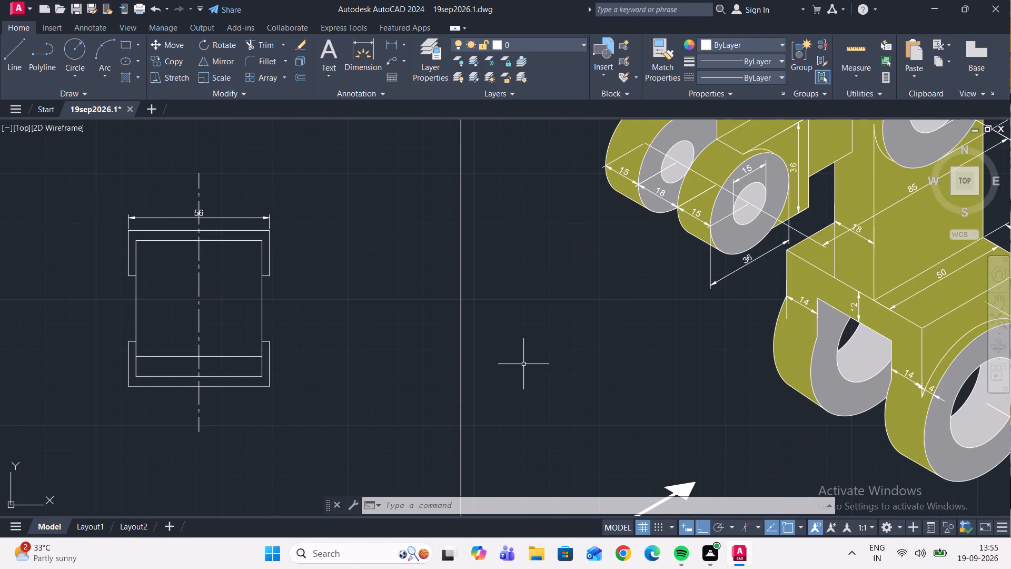
scroll(527, 361, down, 3)
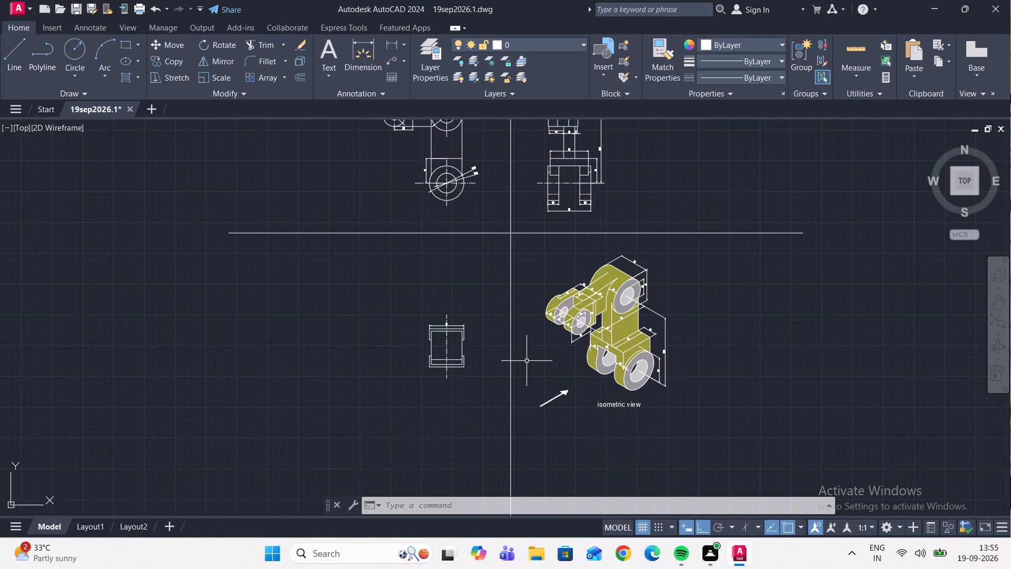
scroll(526, 360, up, 3)
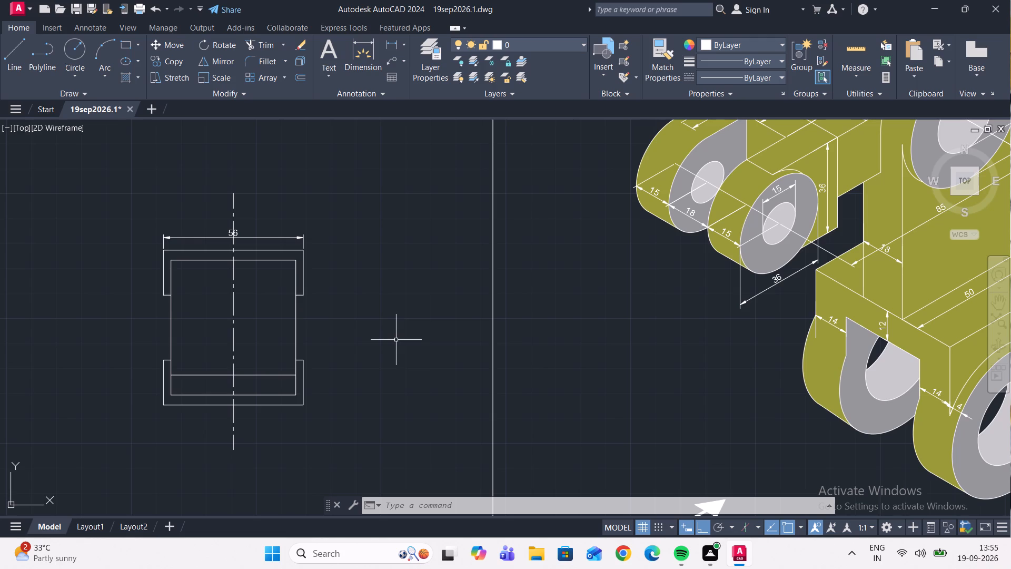
scroll(370, 341, down, 2)
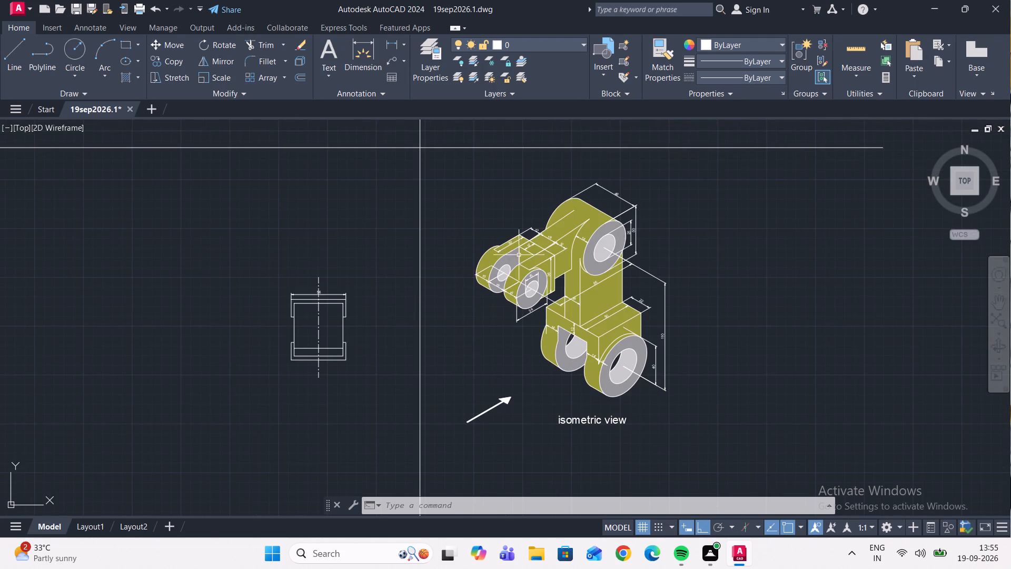
scroll(529, 281, down, 2)
middle_drag(507, 236, 542, 271)
scroll(541, 248, up, 1)
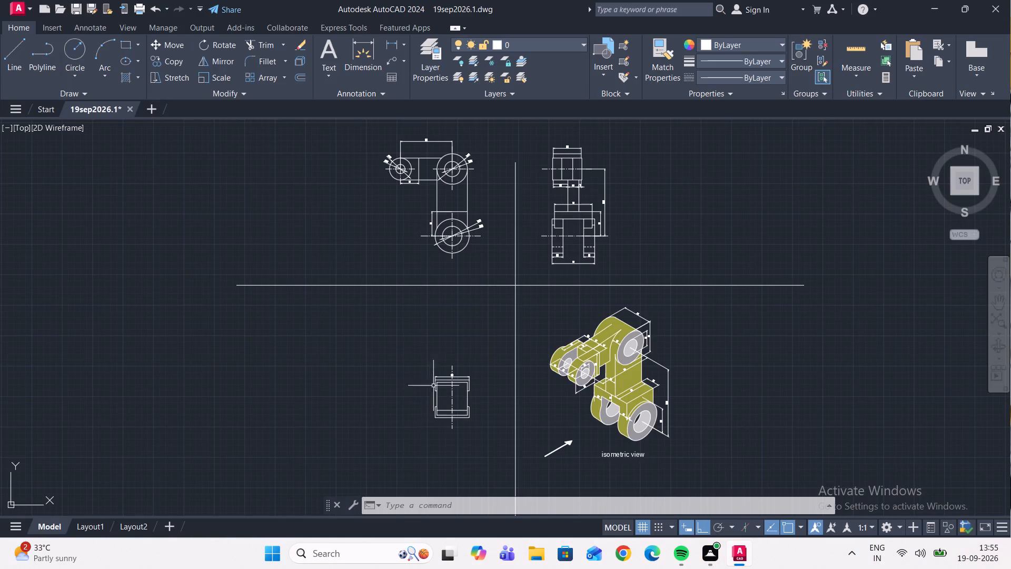
scroll(470, 410, up, 2)
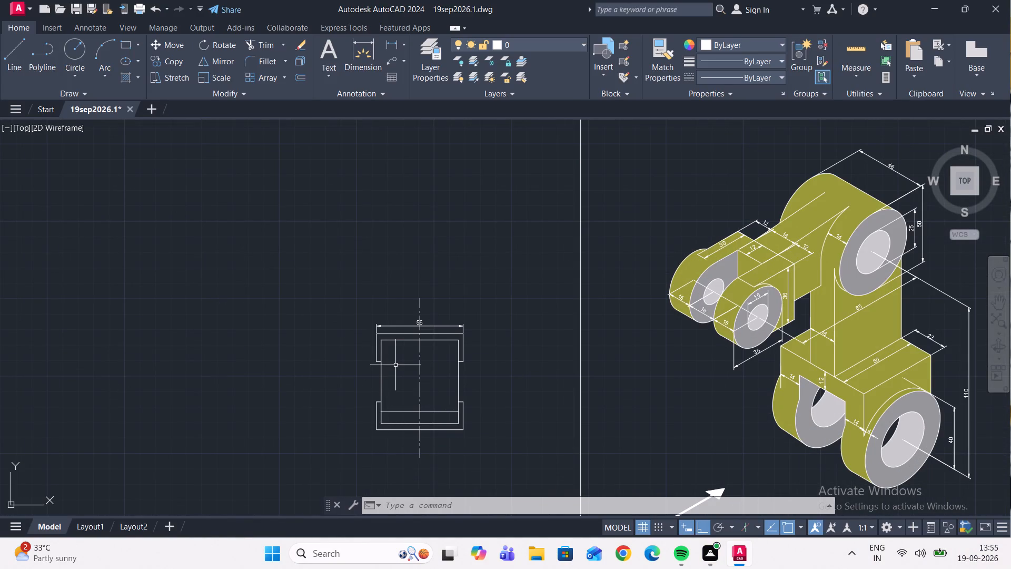
scroll(521, 320, down, 1)
middle_drag(521, 317, 454, 310)
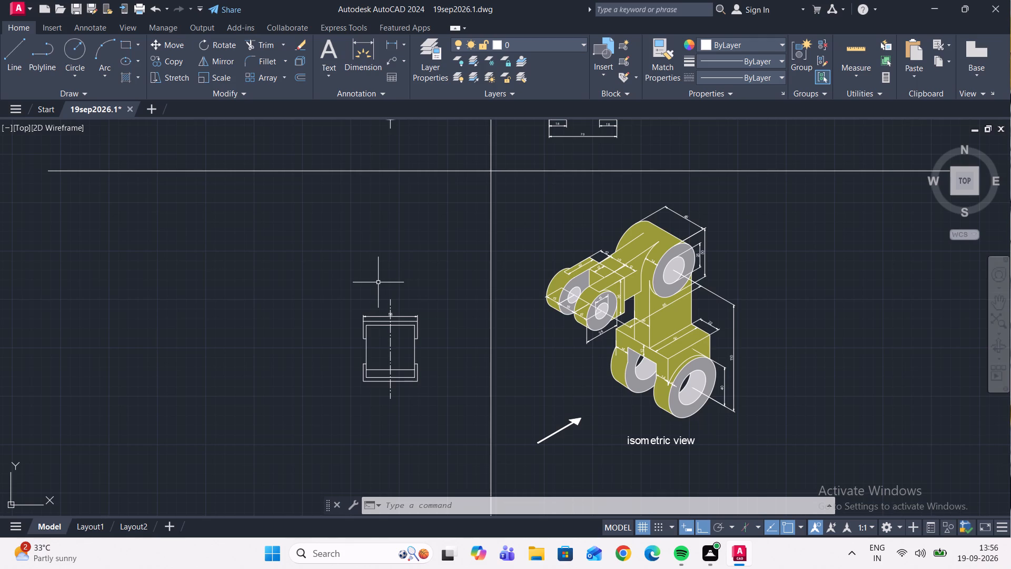
scroll(373, 339, up, 1)
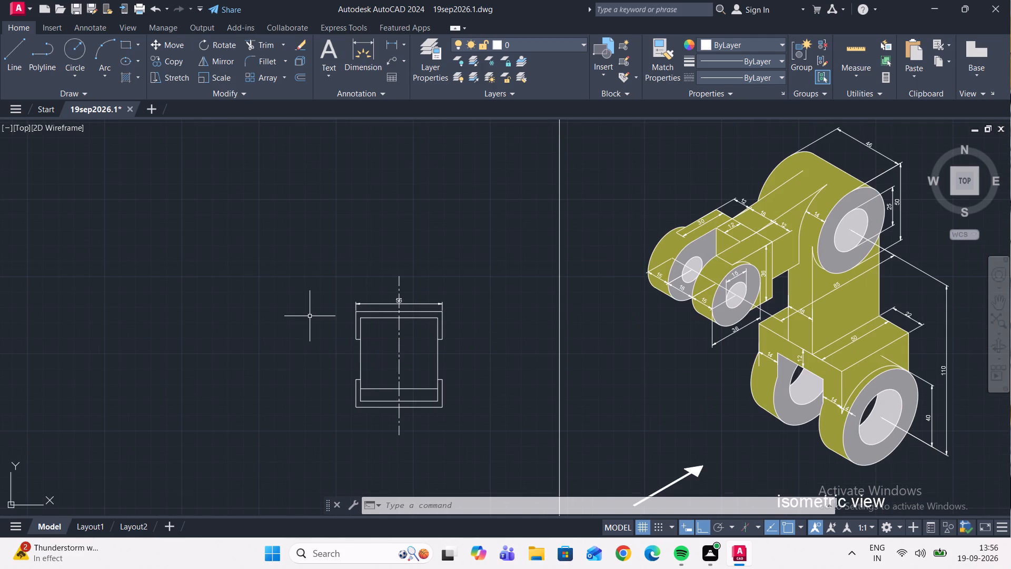
middle_drag(400, 273, 206, 272)
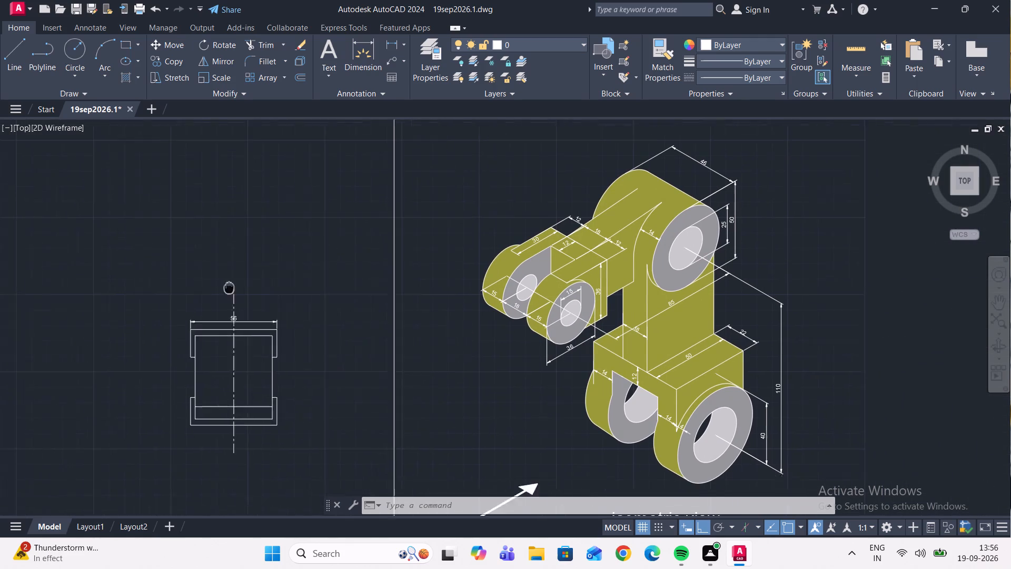
middle_drag(206, 272, 201, 267)
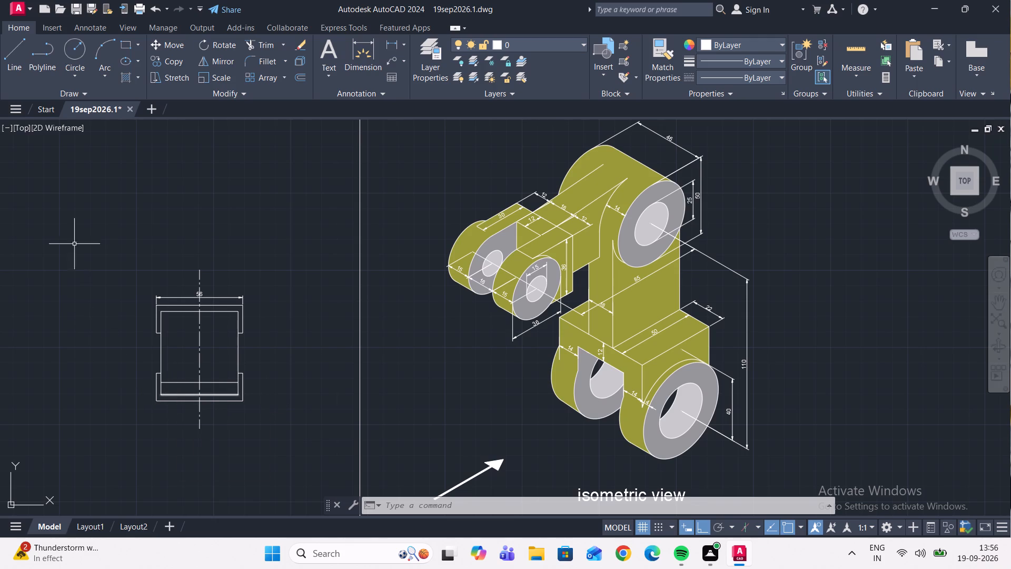
Draw a horizontal line about 29 units outward from the inner rectangle's left edge, starting 22 units above its lower-left corner.
click(12, 62)
scroll(148, 372, up, 2)
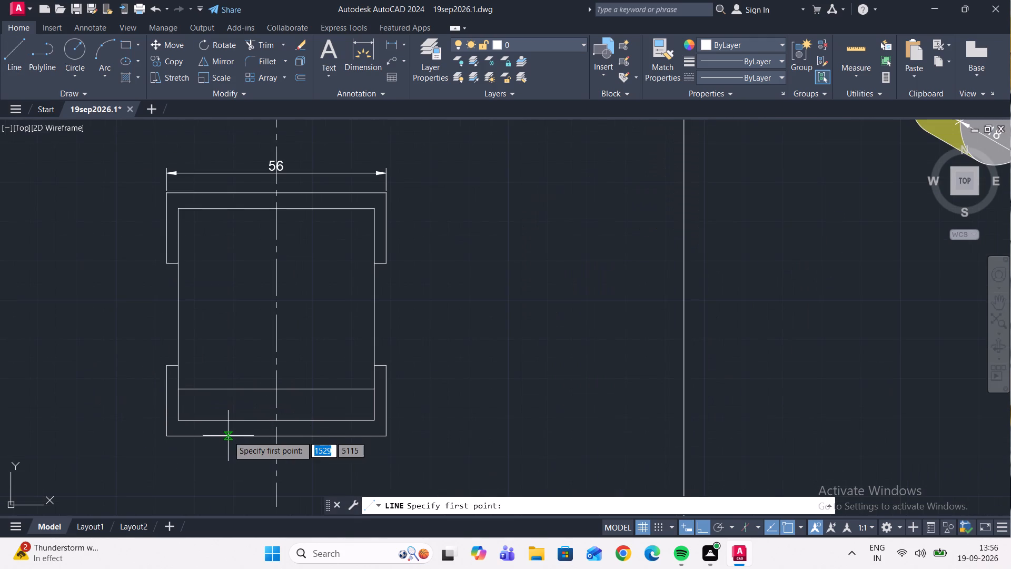
text(tk)
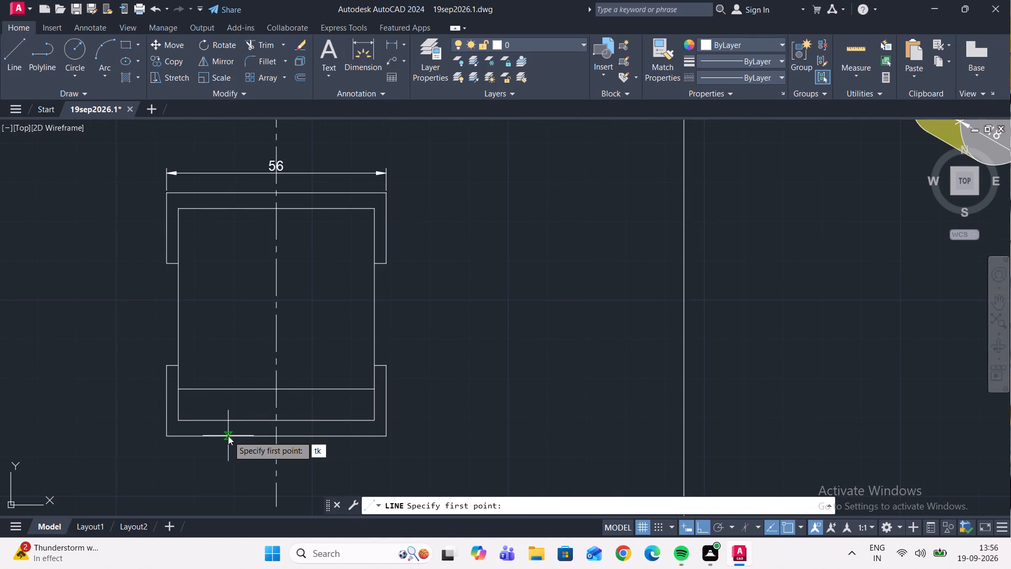
key(Return)
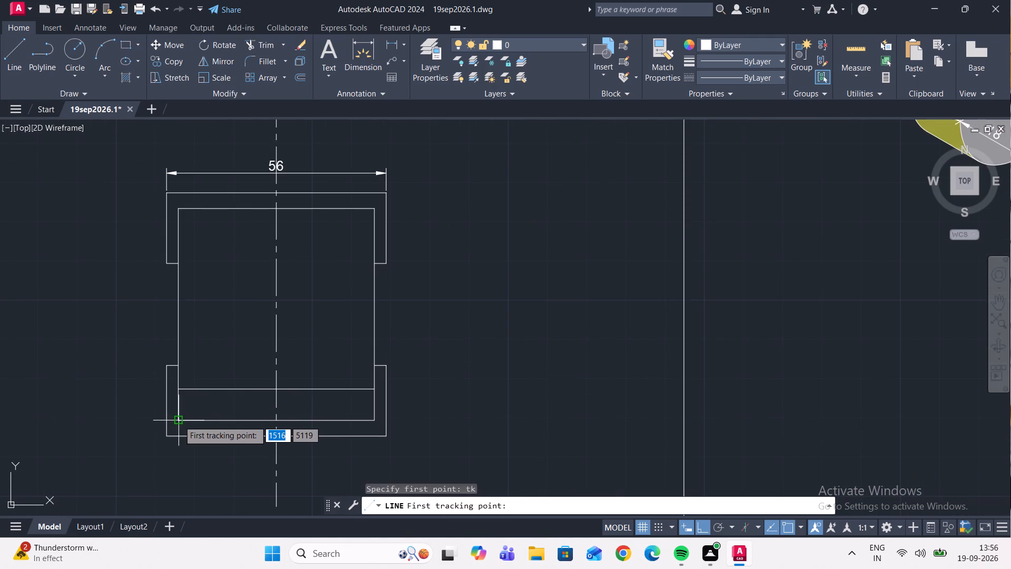
click(179, 420)
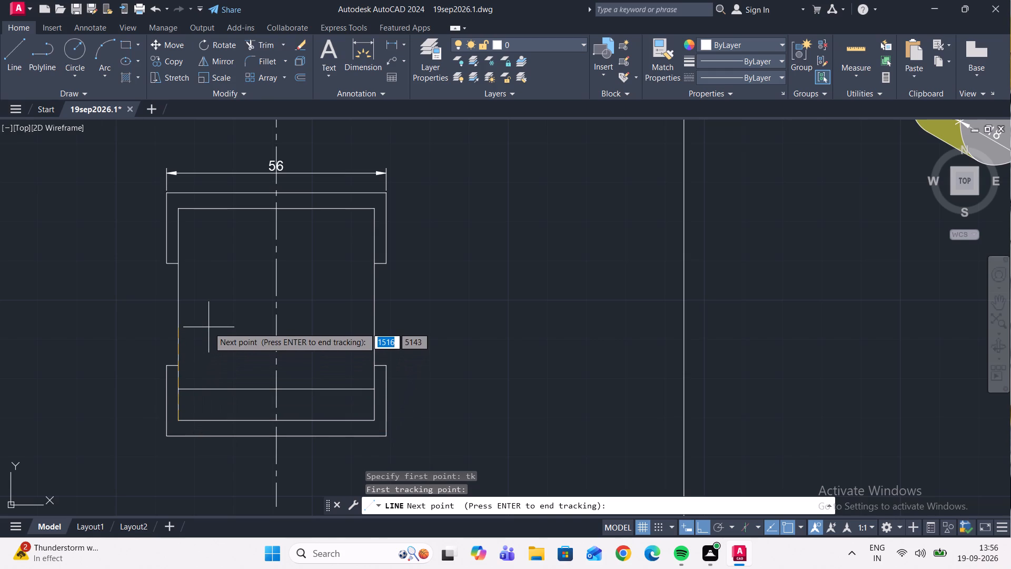
text(22)
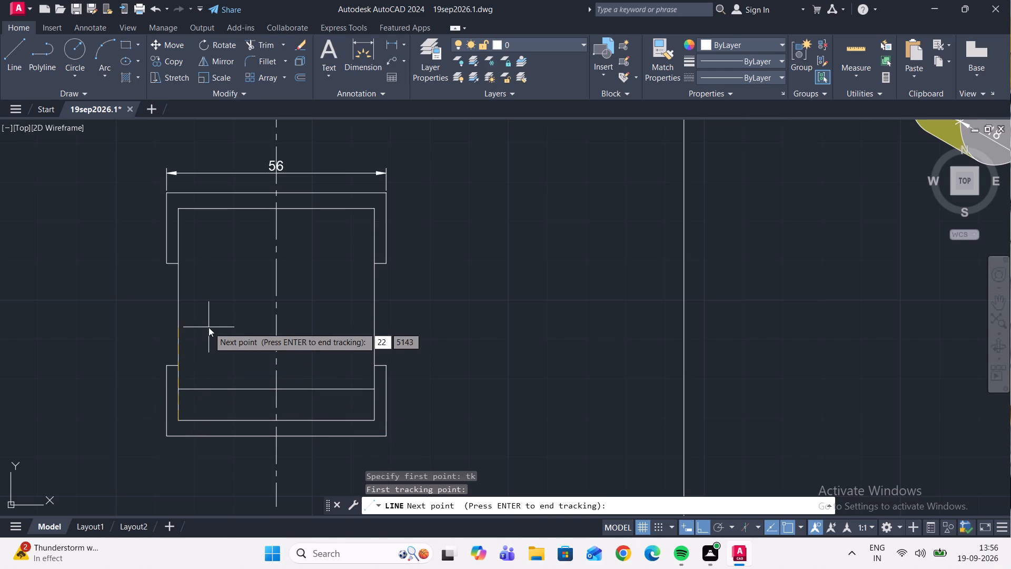
key(Return)
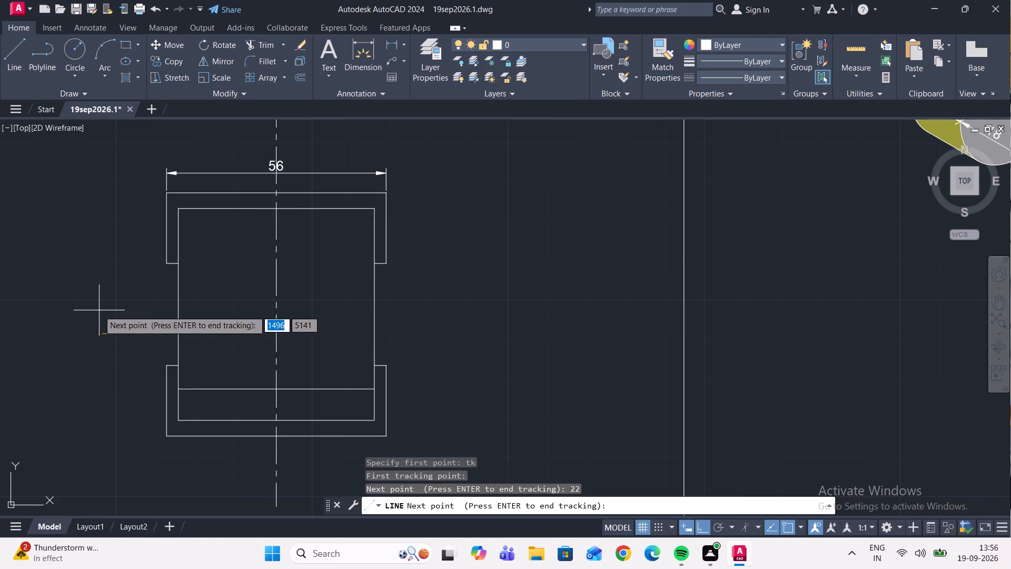
key(Return)
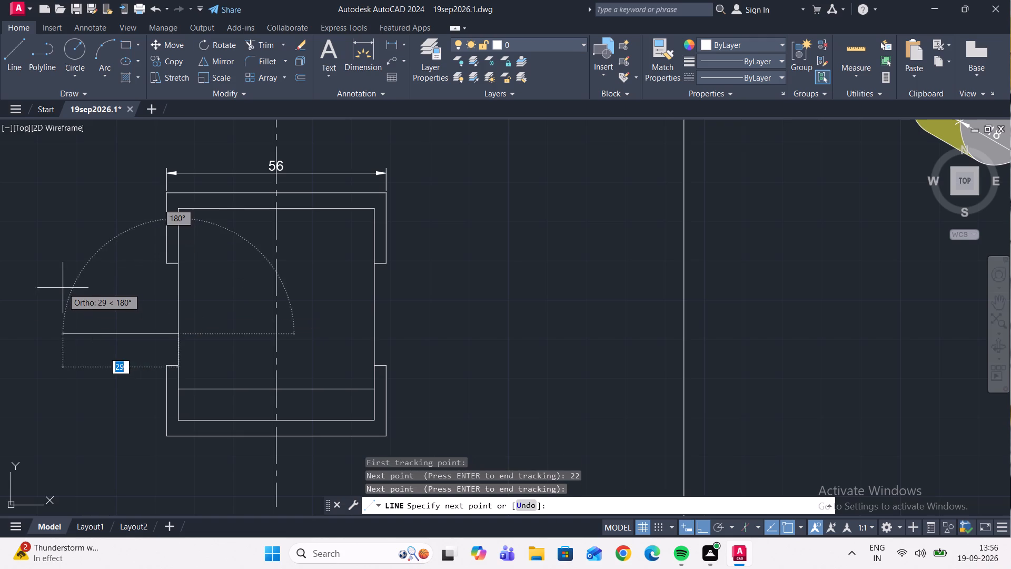
click(63, 288)
key(Escape)
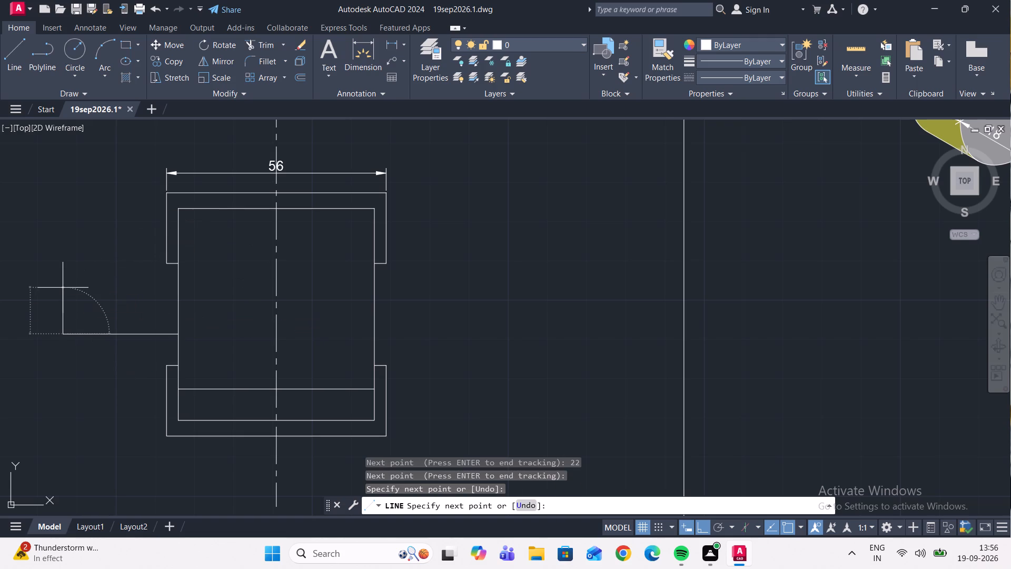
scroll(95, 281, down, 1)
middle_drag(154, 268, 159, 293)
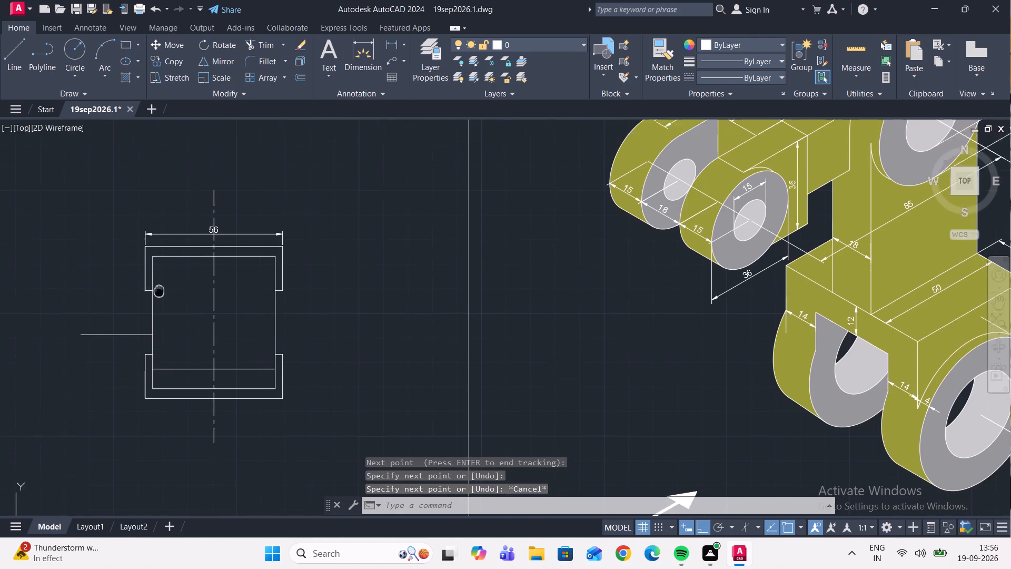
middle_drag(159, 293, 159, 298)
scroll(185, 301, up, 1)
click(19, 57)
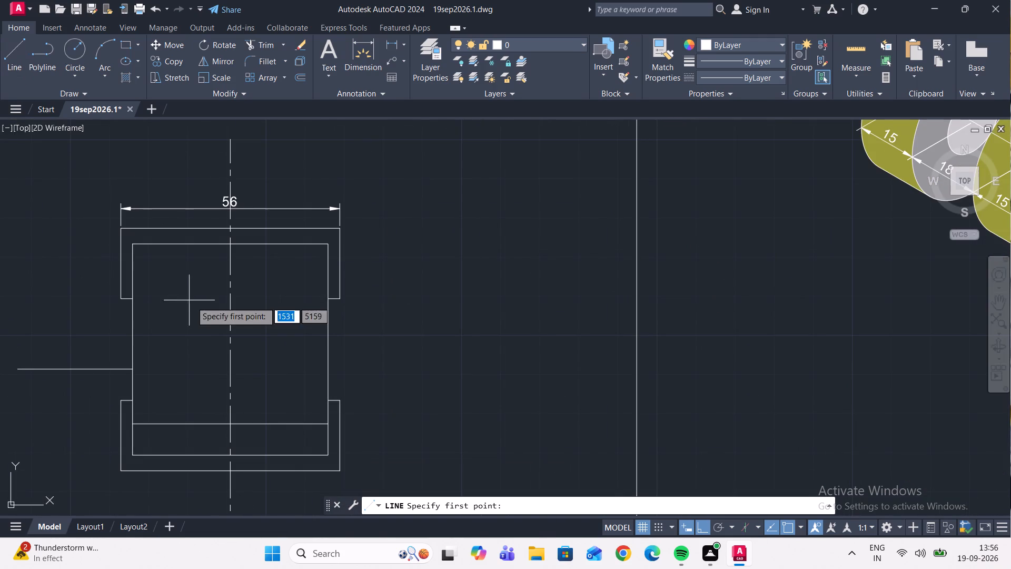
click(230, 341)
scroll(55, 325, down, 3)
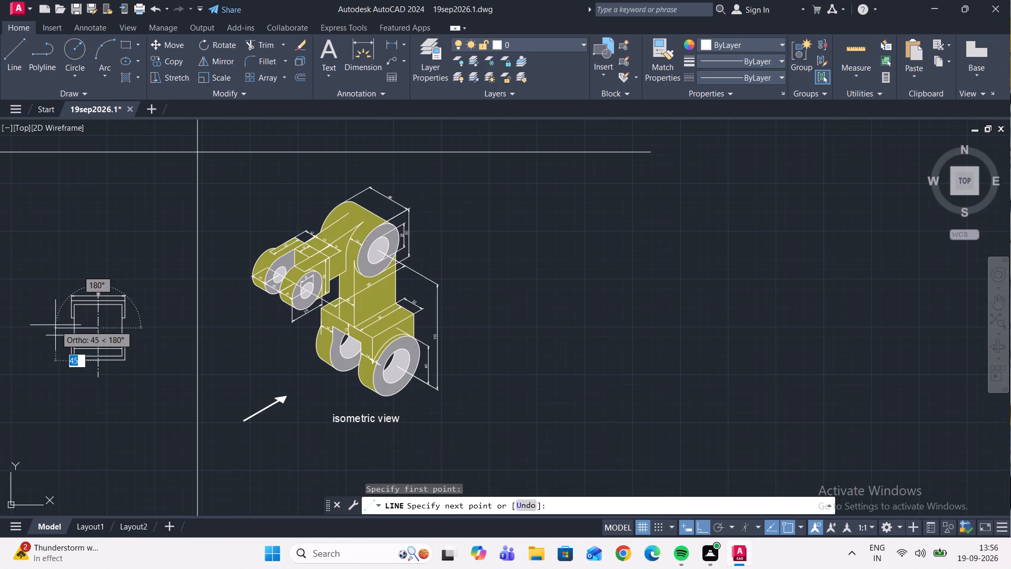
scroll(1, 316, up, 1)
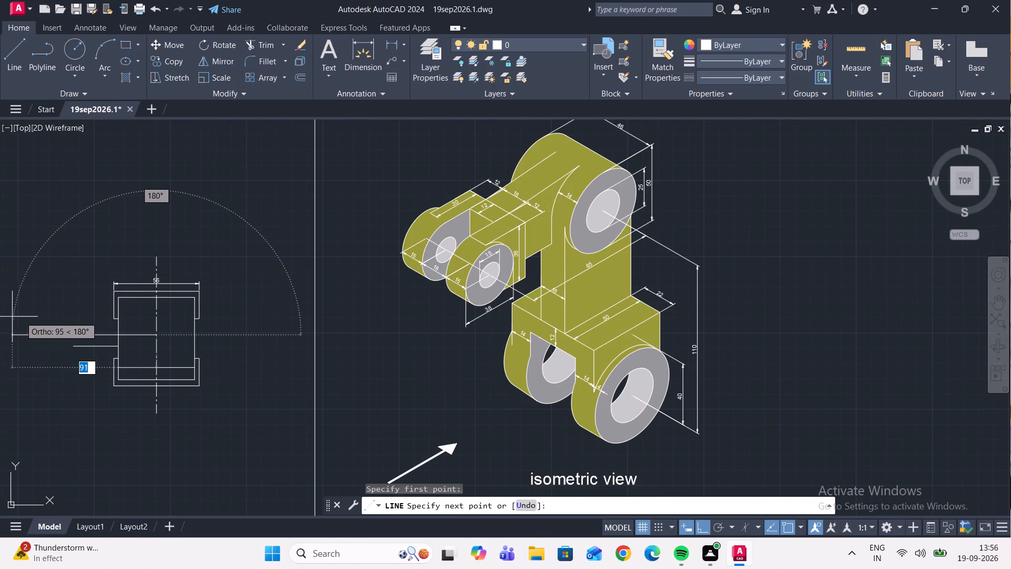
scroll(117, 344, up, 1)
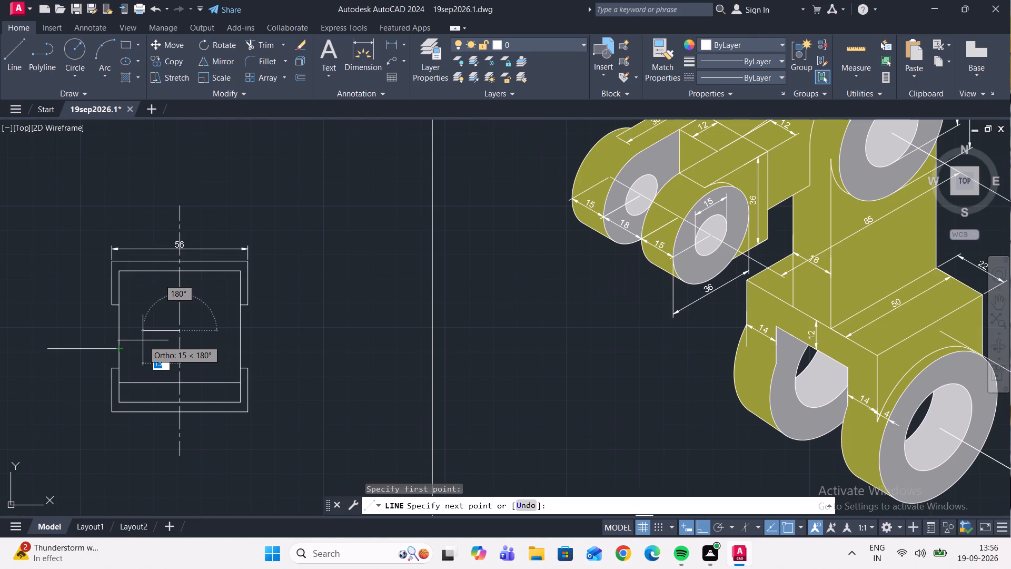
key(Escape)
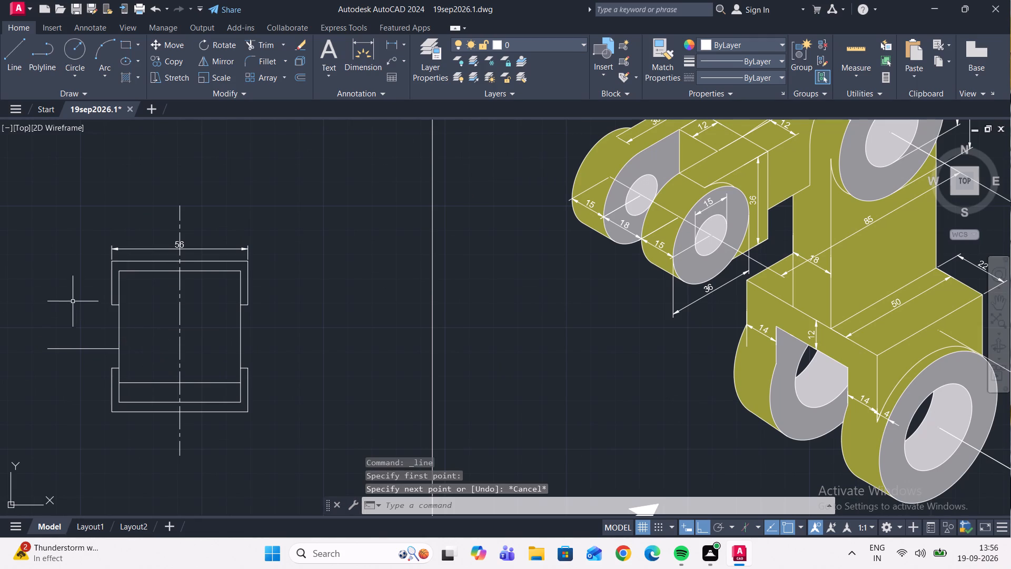
Copy the horizontal arm line 18 units upward from its endpoint on the inner rectangle's left edge.
scroll(77, 330, up, 1)
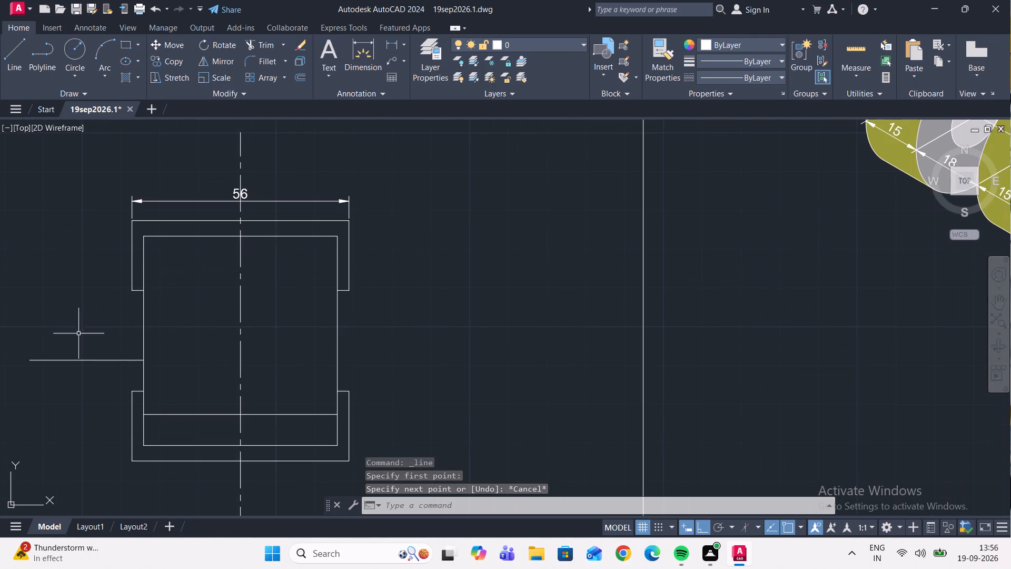
scroll(84, 341, up, 1)
click(153, 371)
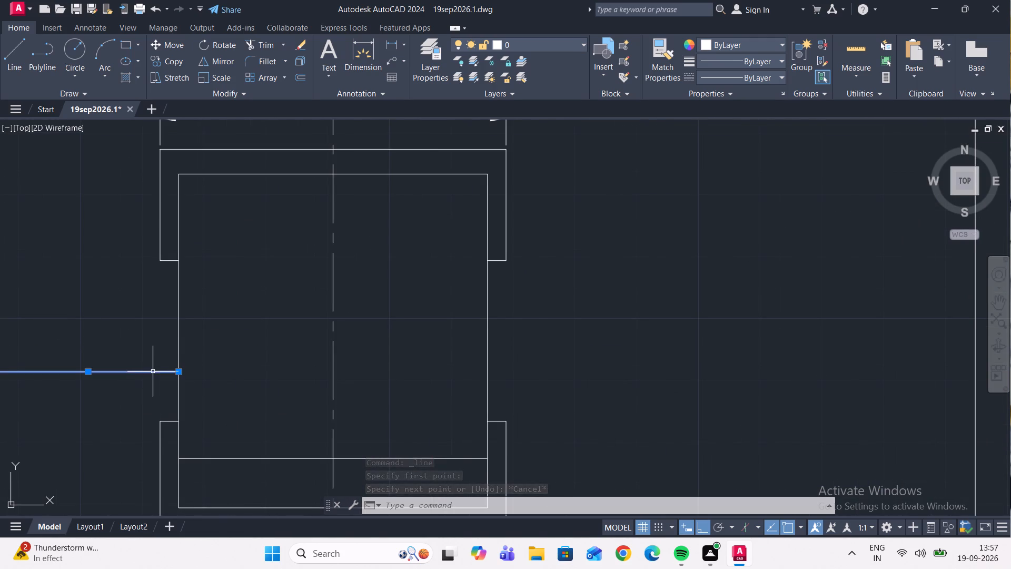
click(160, 62)
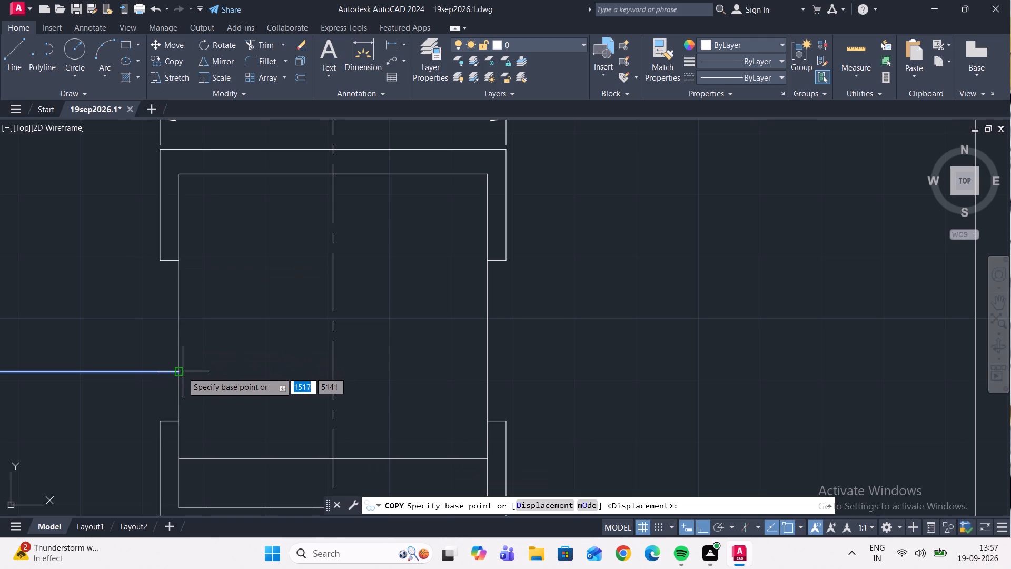
click(178, 372)
text(18)
key(Return)
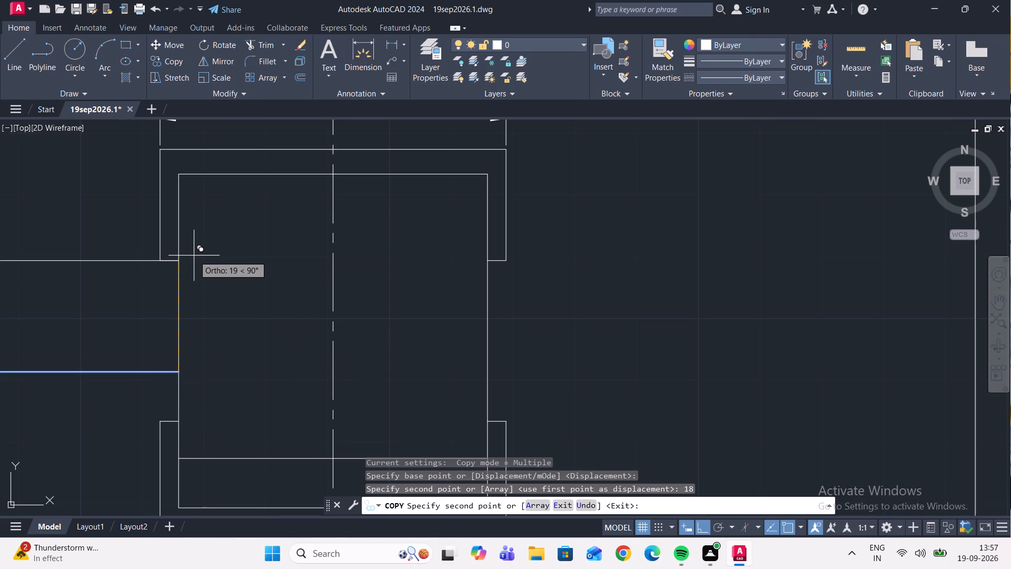
key(Escape)
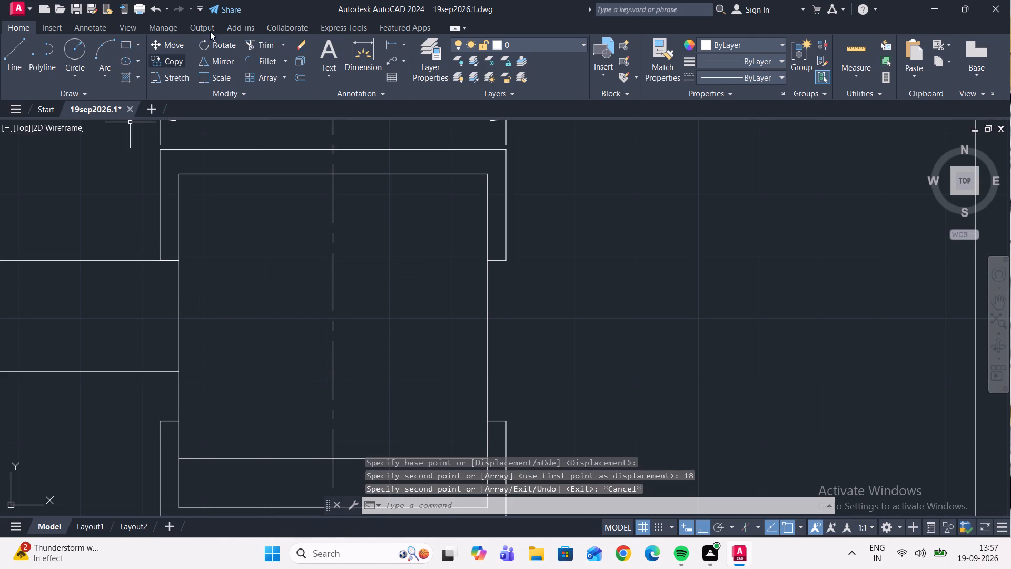
Trim the inner rectangle's left edge between the two horizontal arm lines.
click(260, 47)
drag(190, 318, 92, 287)
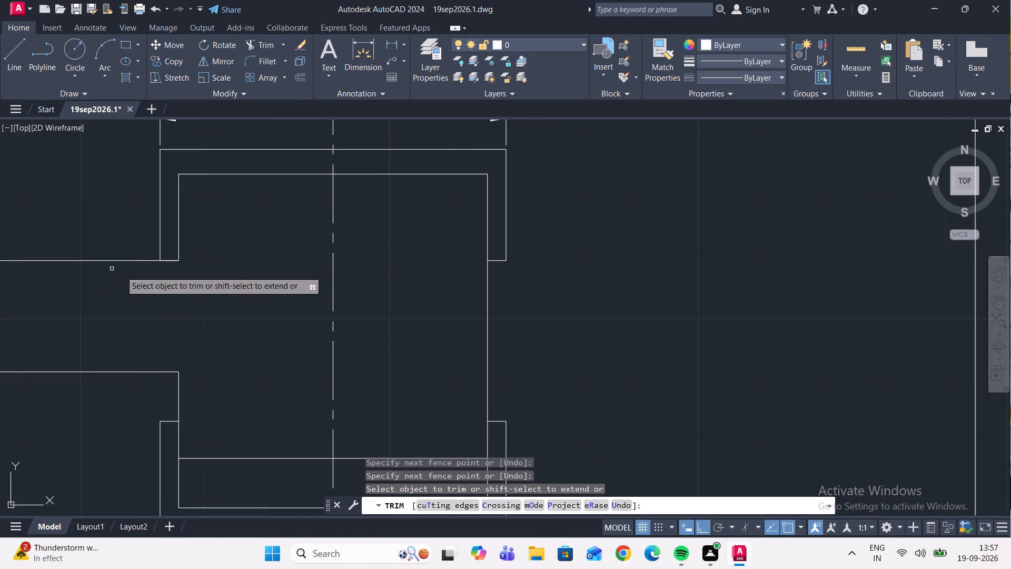
Draw a vertical line joining the inner ends of the two horizontal arm lines.
click(15, 64)
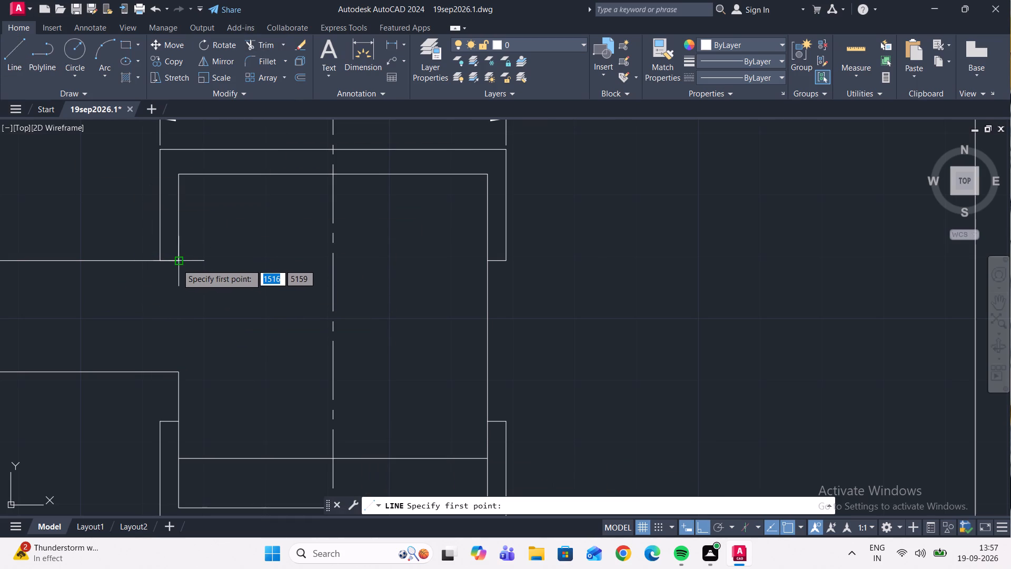
click(177, 264)
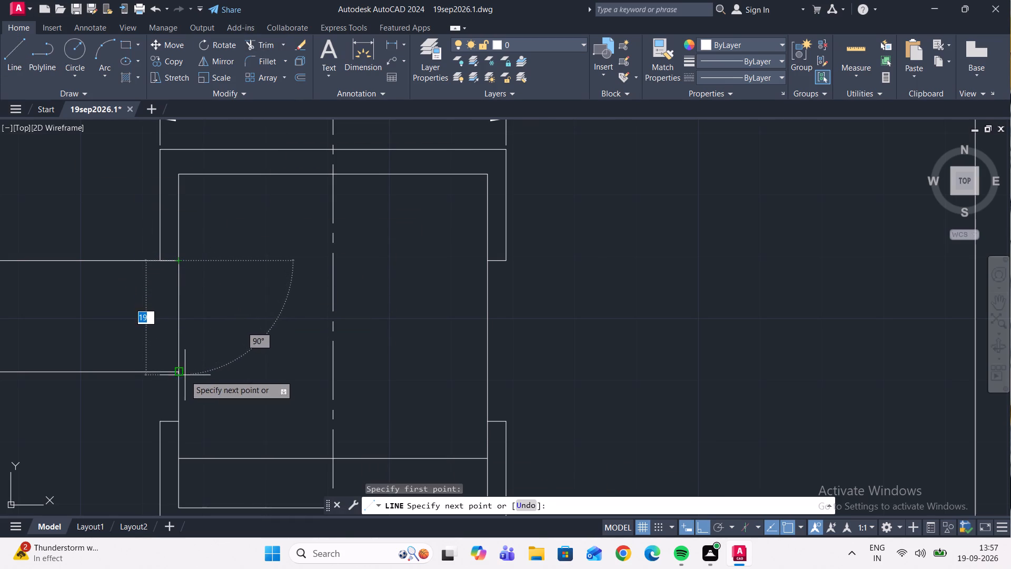
click(176, 375)
key(Escape)
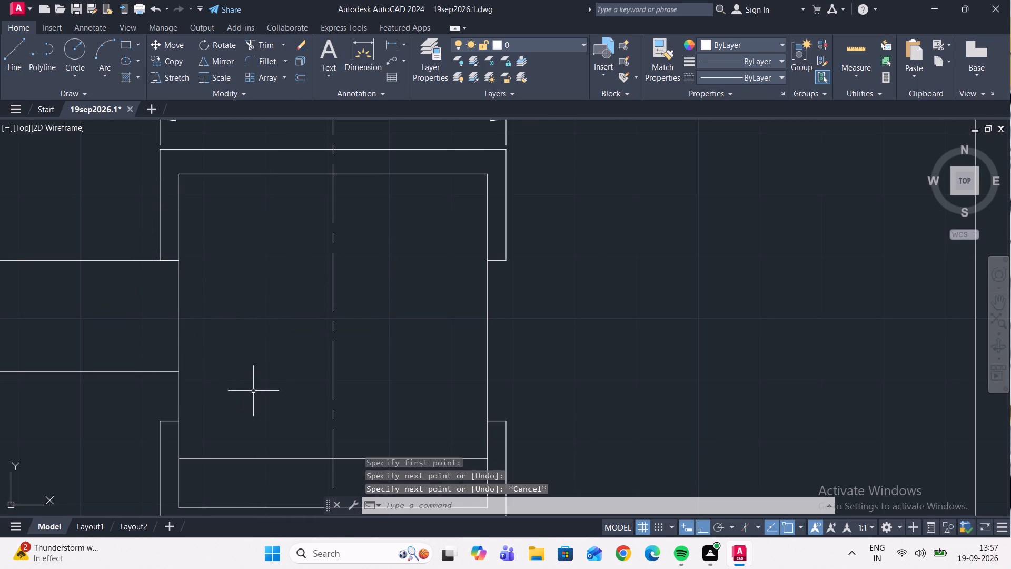
Draw a 60-unit horizontal line outward from the midpoint of the vertical line joining the two arm lines.
click(15, 51)
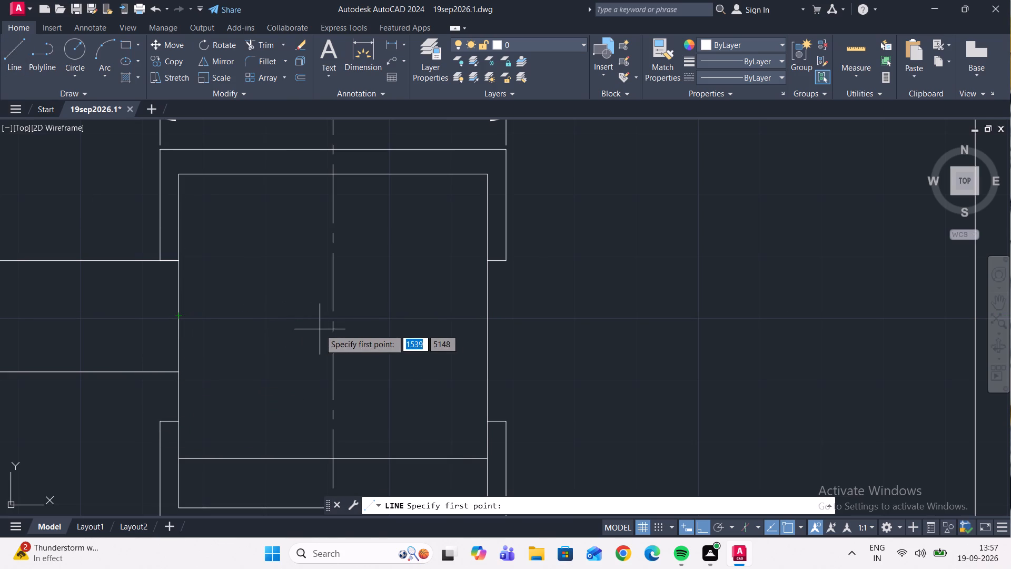
click(176, 317)
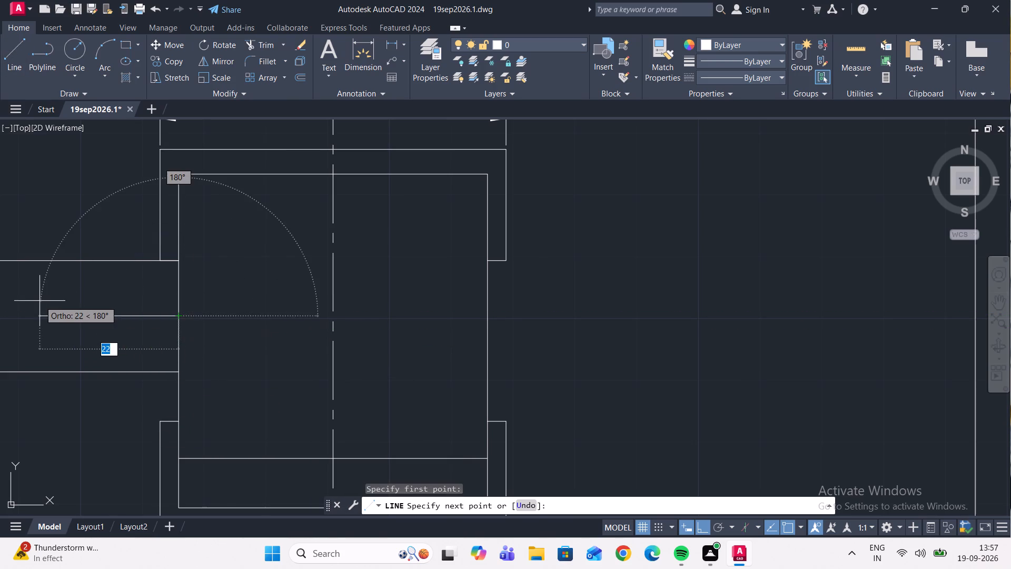
scroll(40, 301, down, 2)
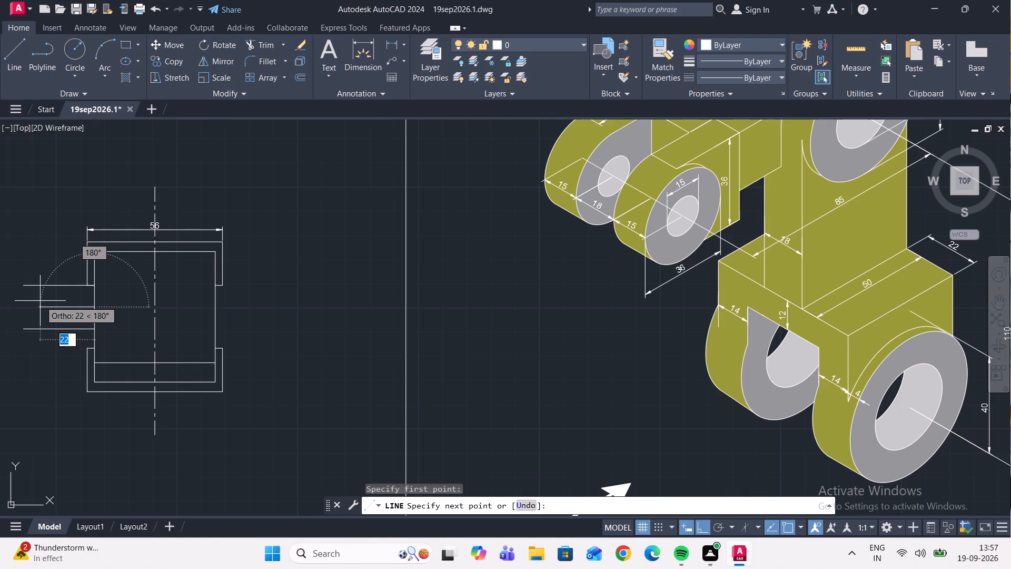
scroll(40, 301, down, 2)
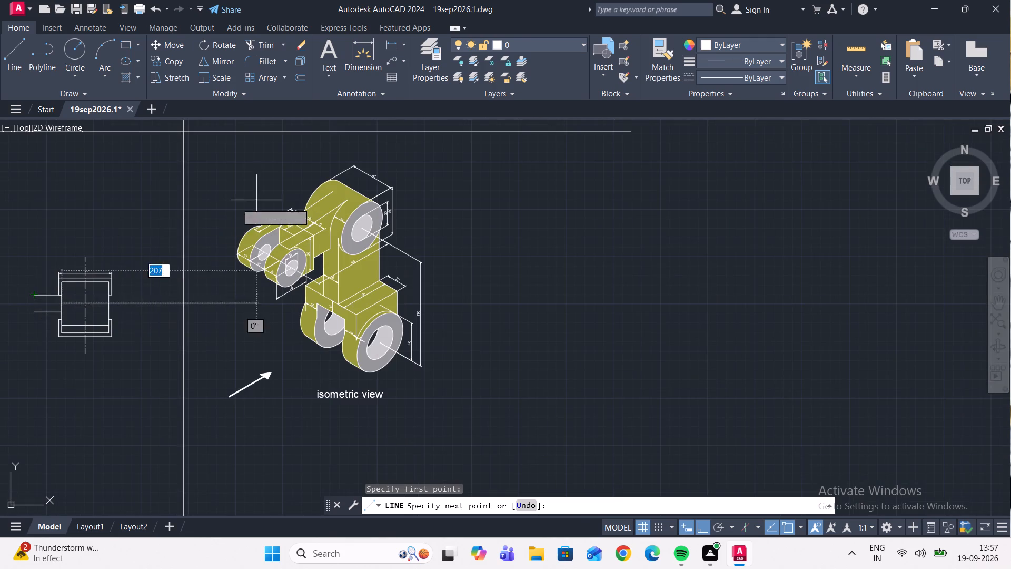
scroll(352, 200, up, 1)
scroll(417, 212, up, 2)
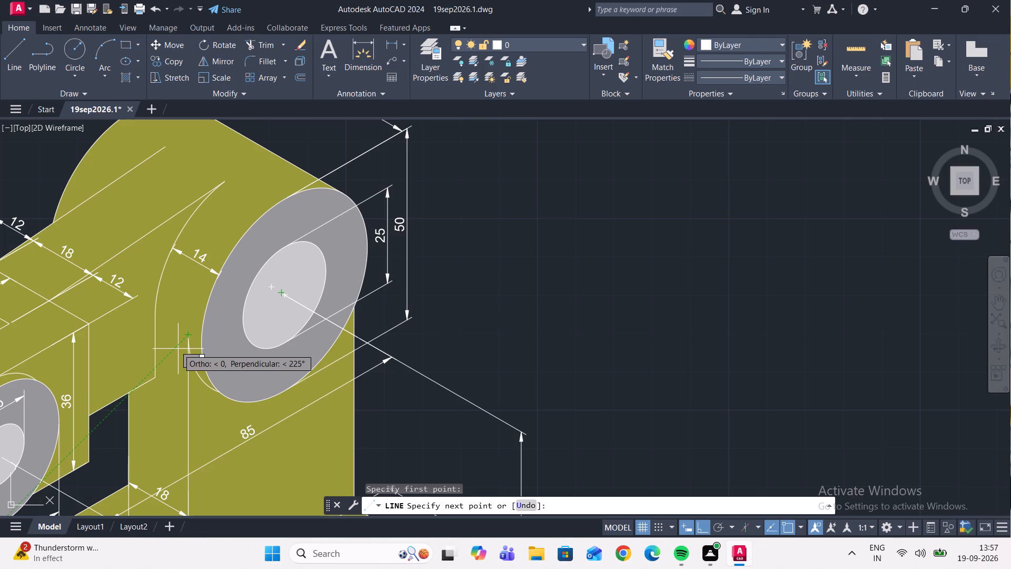
scroll(180, 306, down, 2)
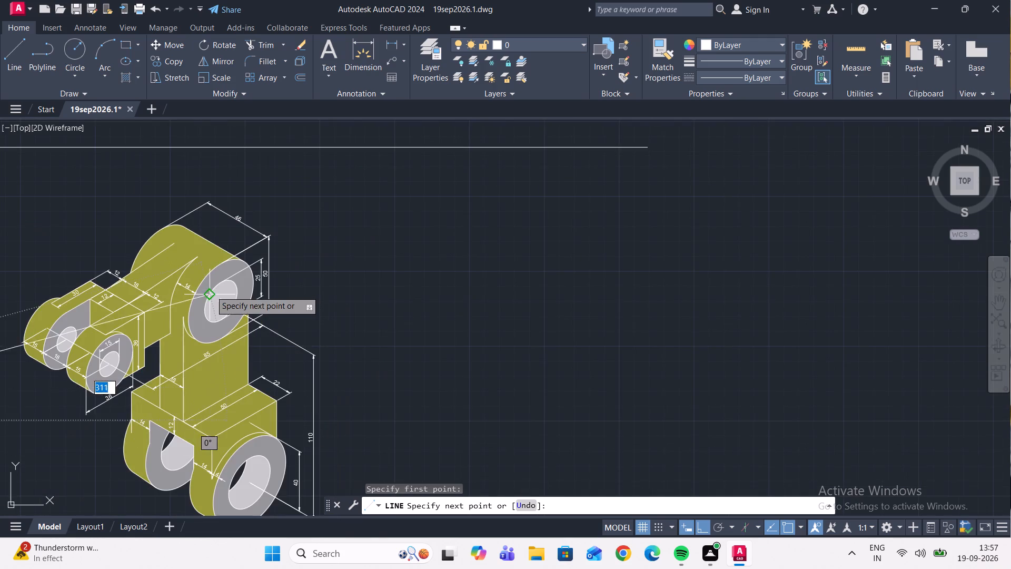
scroll(211, 292, down, 3)
scroll(71, 331, up, 3)
scroll(120, 288, up, 1)
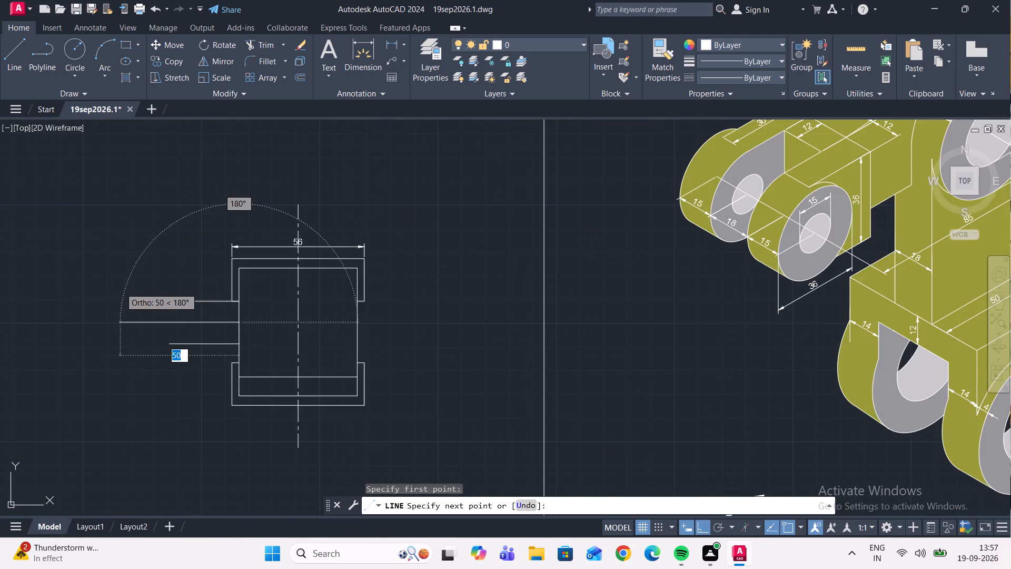
text(60)
key(Return)
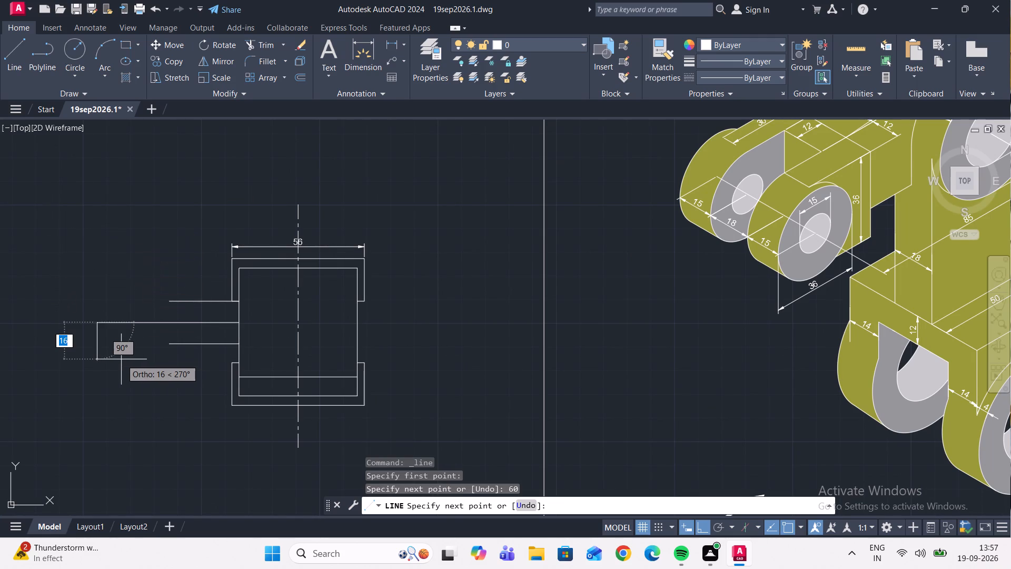
key(Escape)
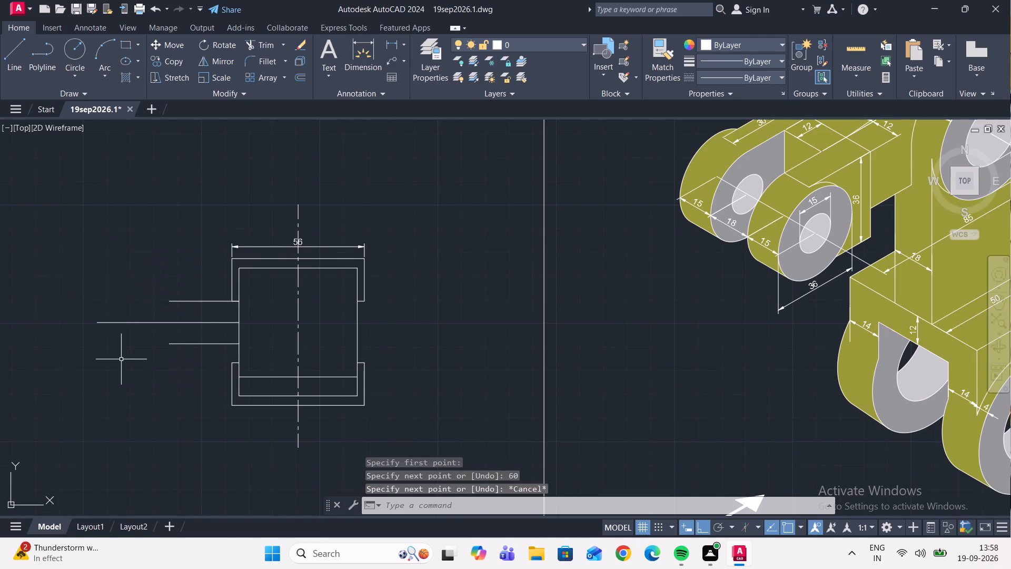
Draw a vertical line through the 60-unit line's outer end, starting about 38 units below it and extending above it.
click(5, 55)
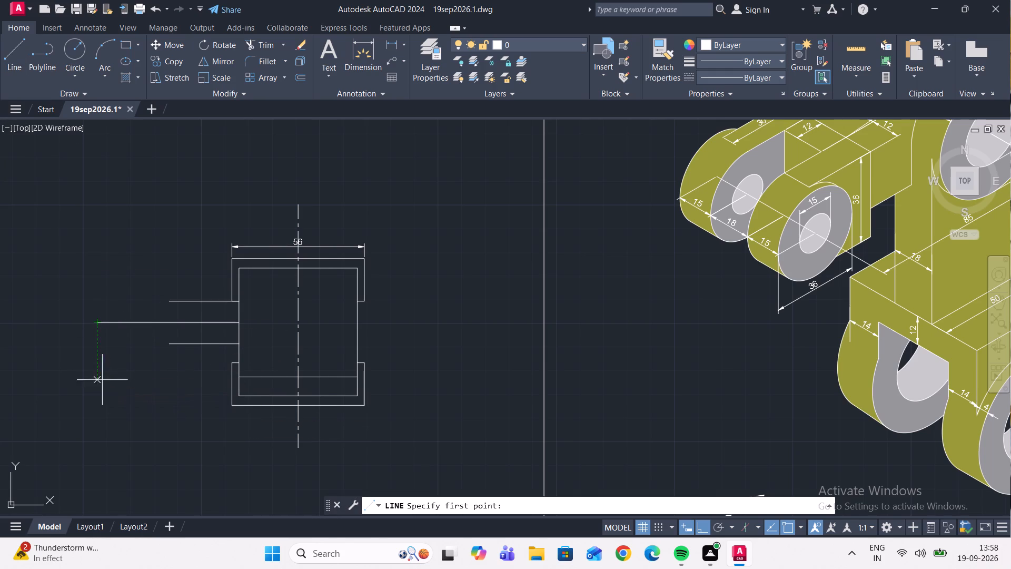
click(96, 415)
click(108, 241)
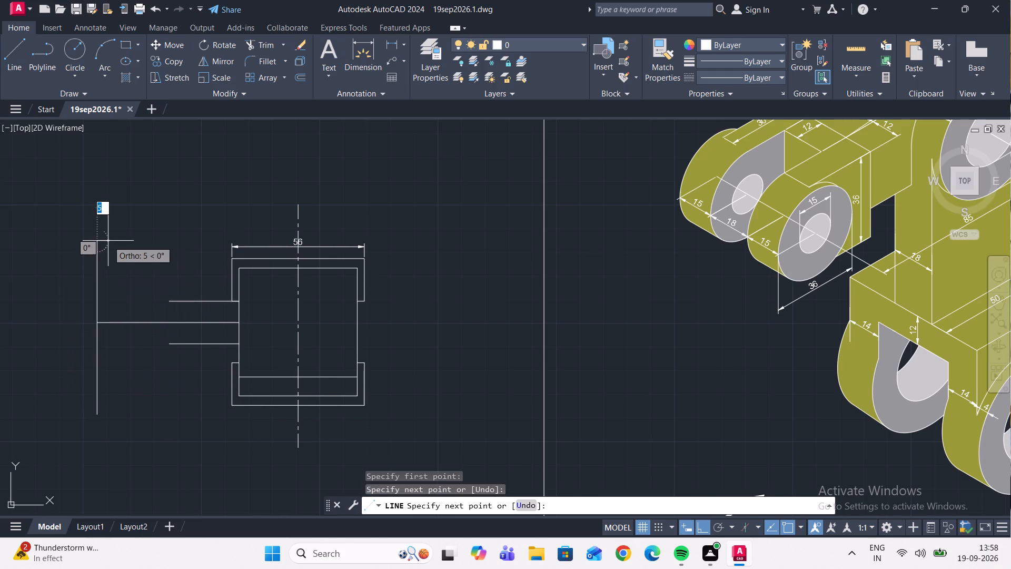
key(Escape)
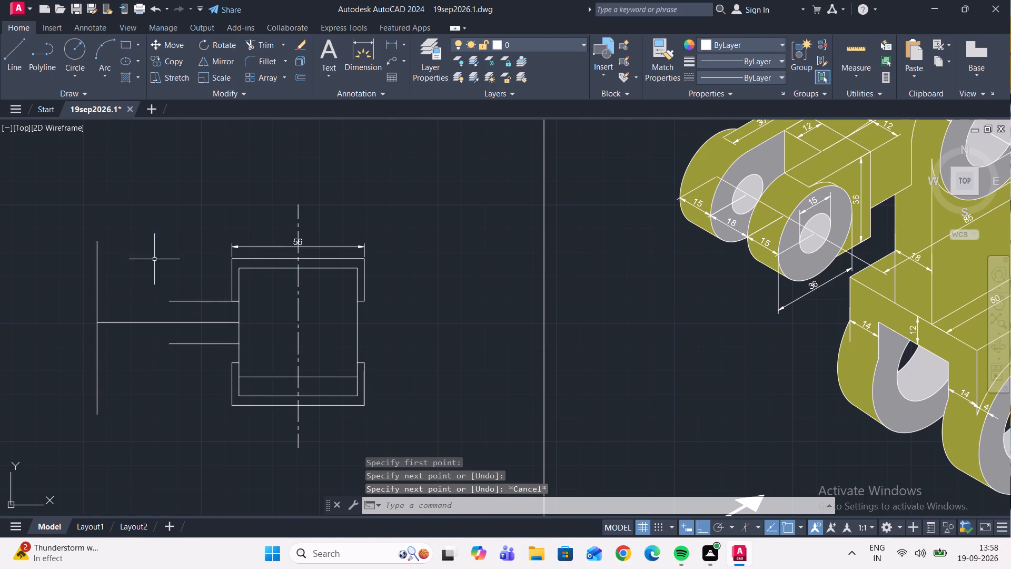
Match the properties of the rectangle's vertical centreline onto the new vertical line at the arm's outer end.
scroll(154, 259, down, 1)
middle_drag(197, 263, 150, 307)
scroll(331, 204, down, 1)
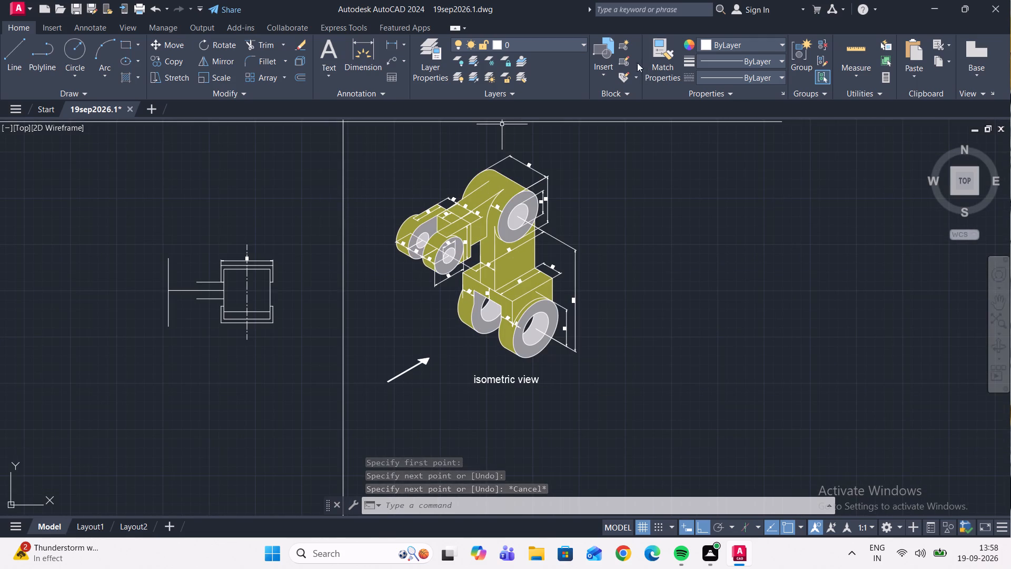
click(670, 64)
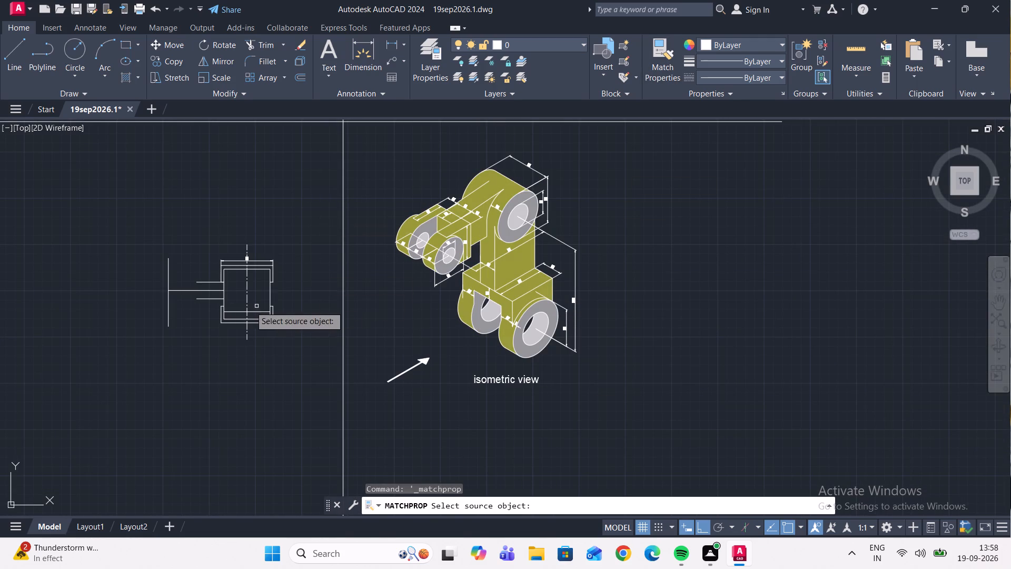
click(247, 292)
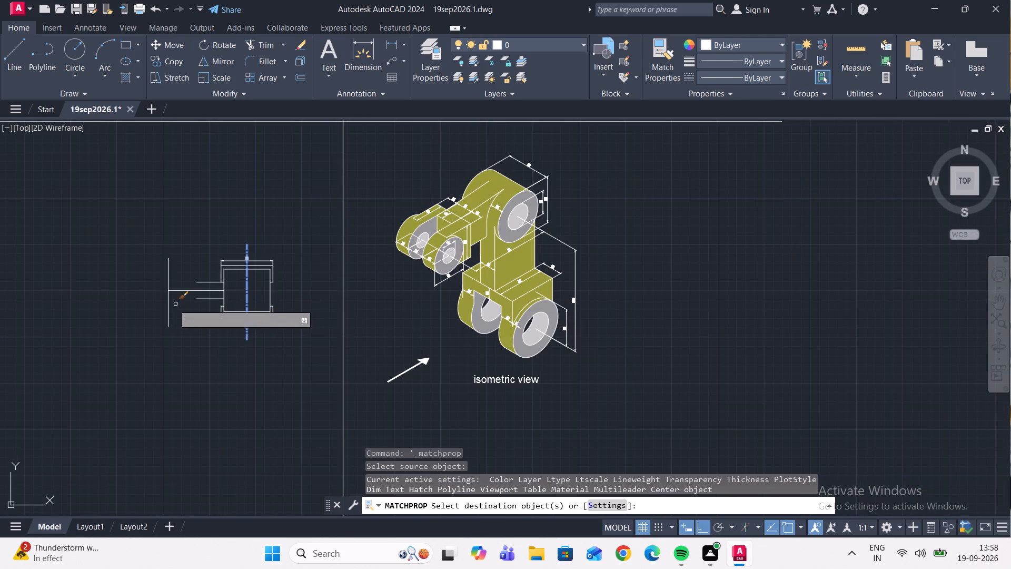
click(170, 308)
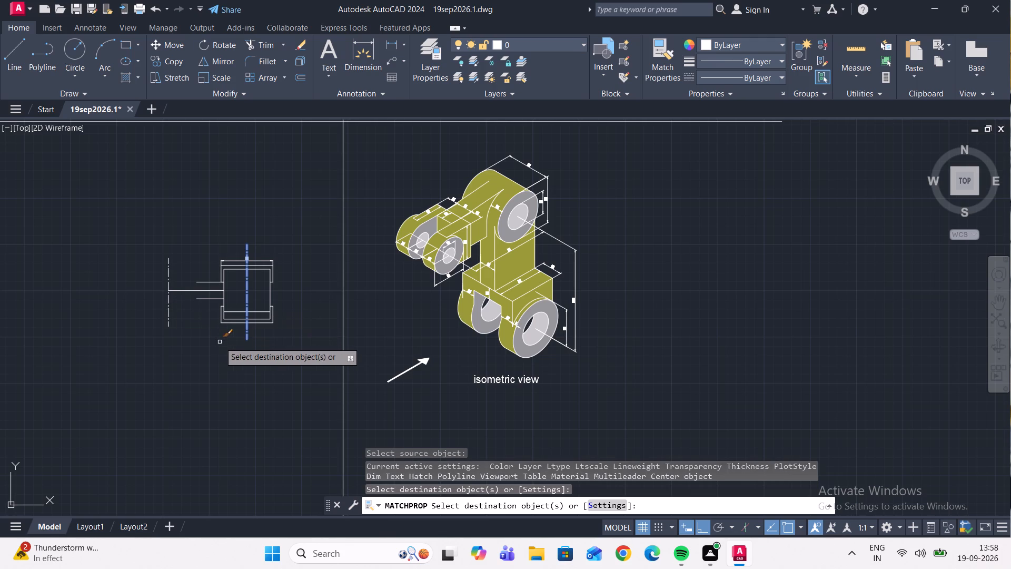
key(Escape)
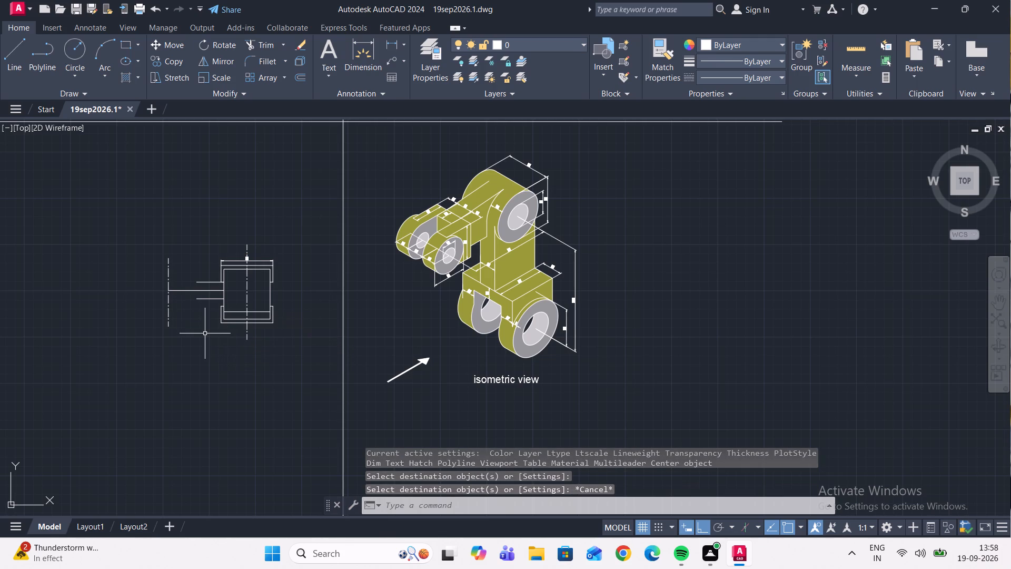
Start the lug outline at the 60-unit line's outer end, drawing 9 units down and 18 units outward.
middle_drag(204, 333, 263, 375)
scroll(235, 348, up, 2)
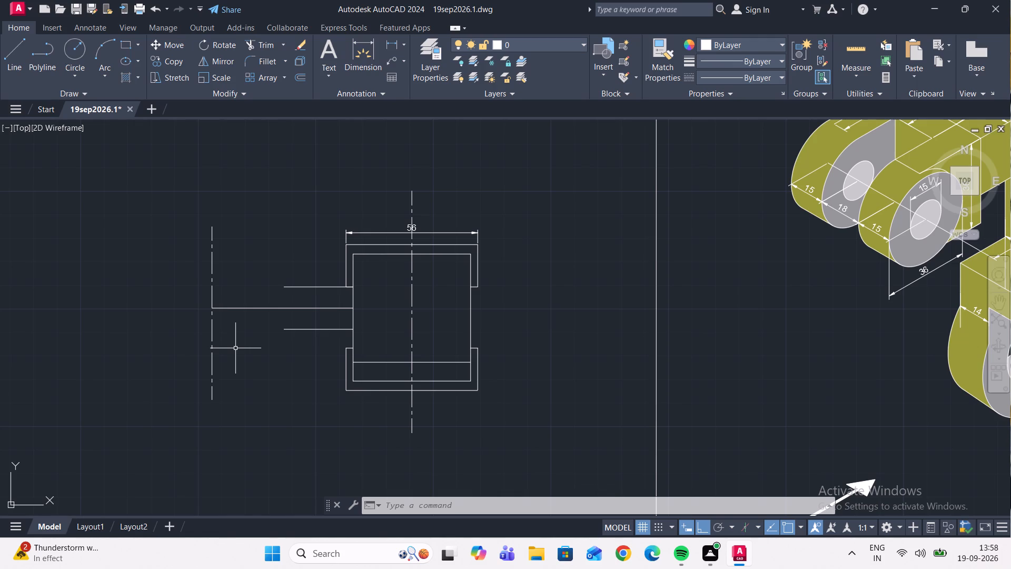
scroll(235, 348, down, 1)
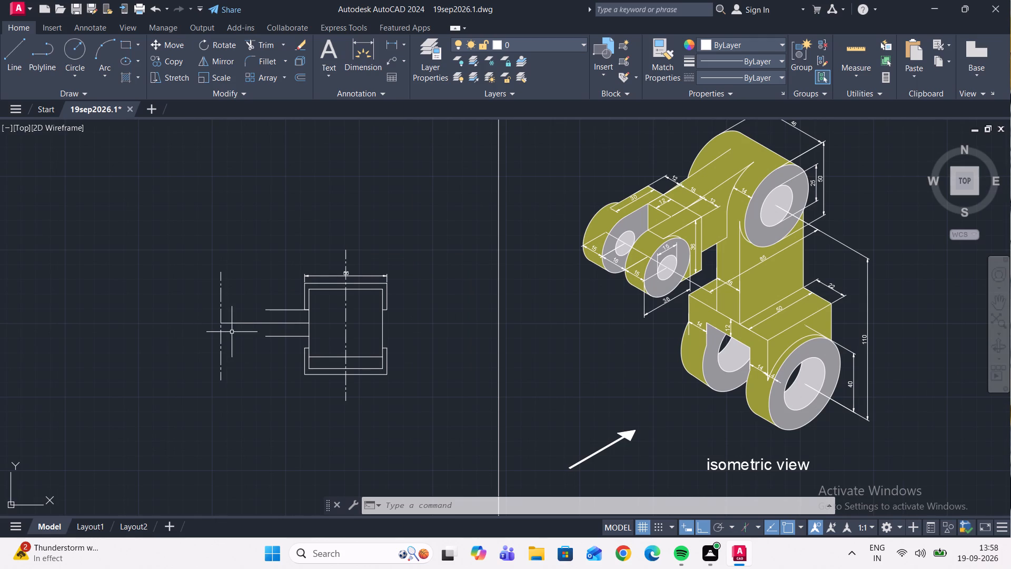
scroll(216, 327, up, 1)
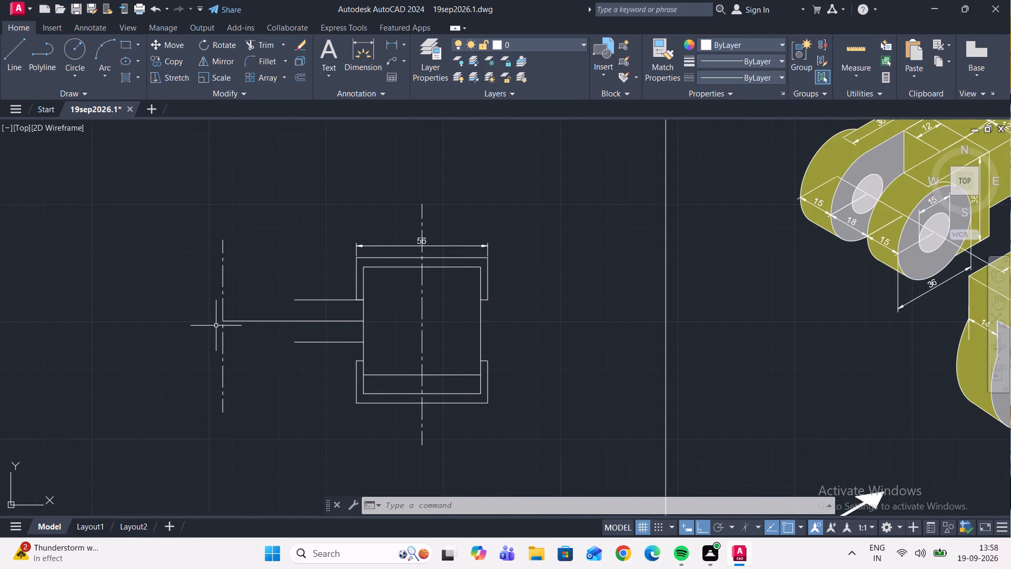
click(16, 62)
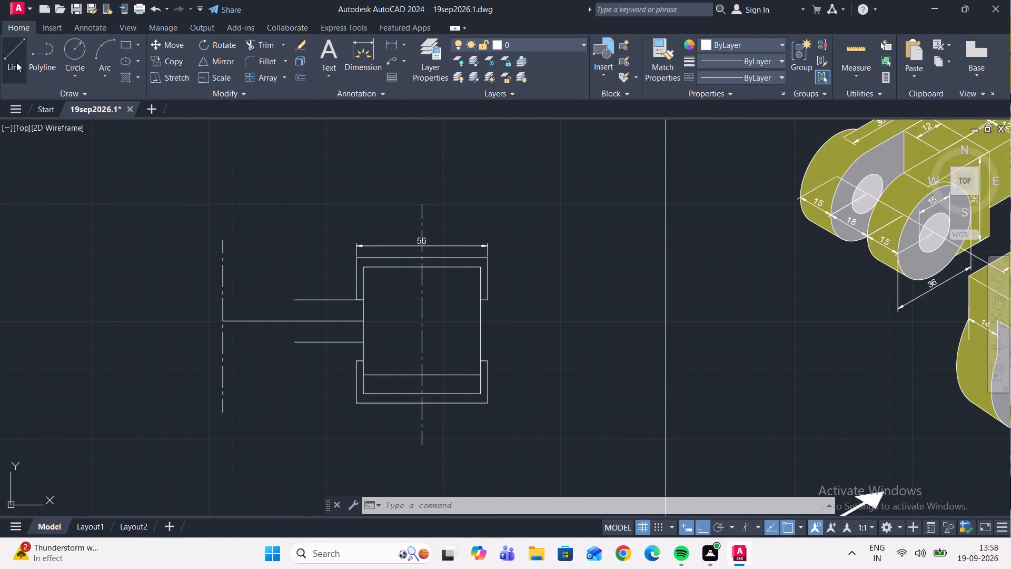
click(220, 322)
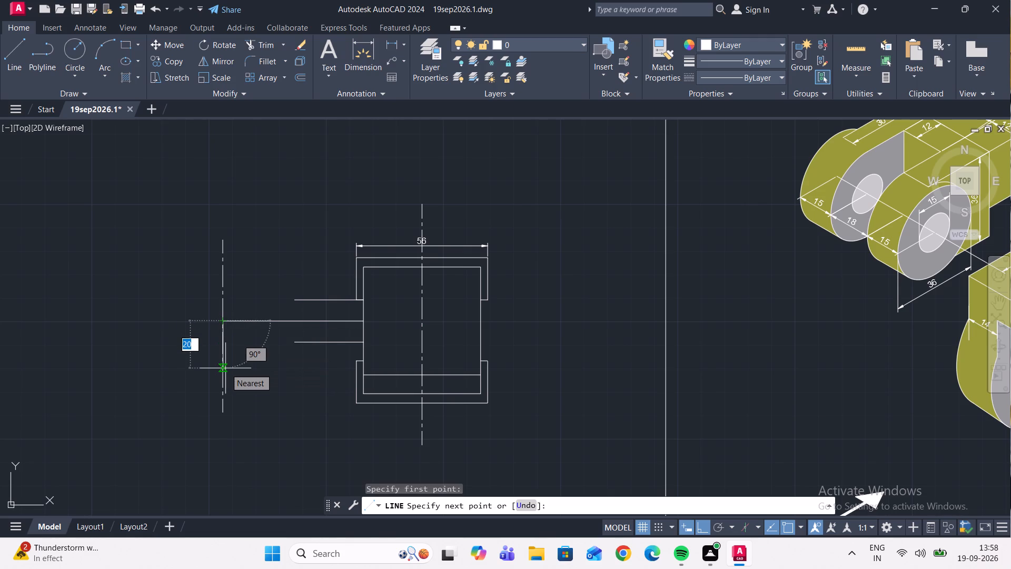
key(9)
key(Return)
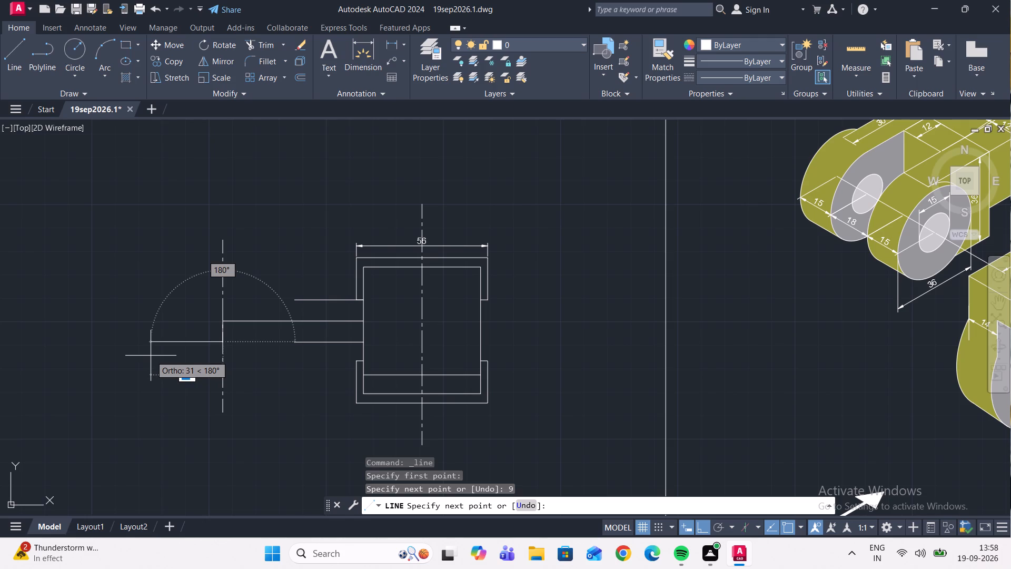
scroll(151, 356, down, 2)
scroll(493, 369, up, 2)
scroll(409, 193, up, 2)
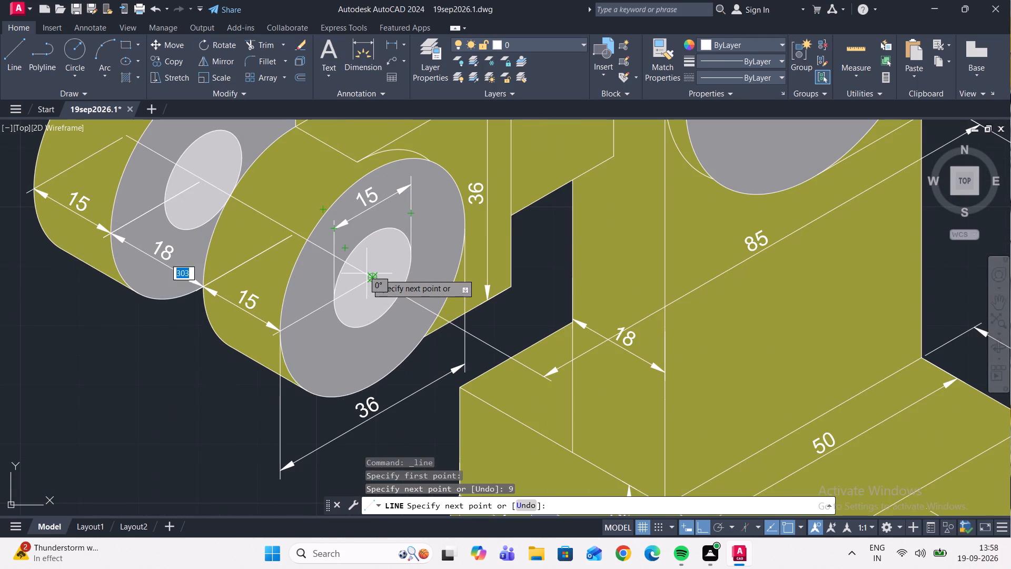
scroll(242, 344, down, 3)
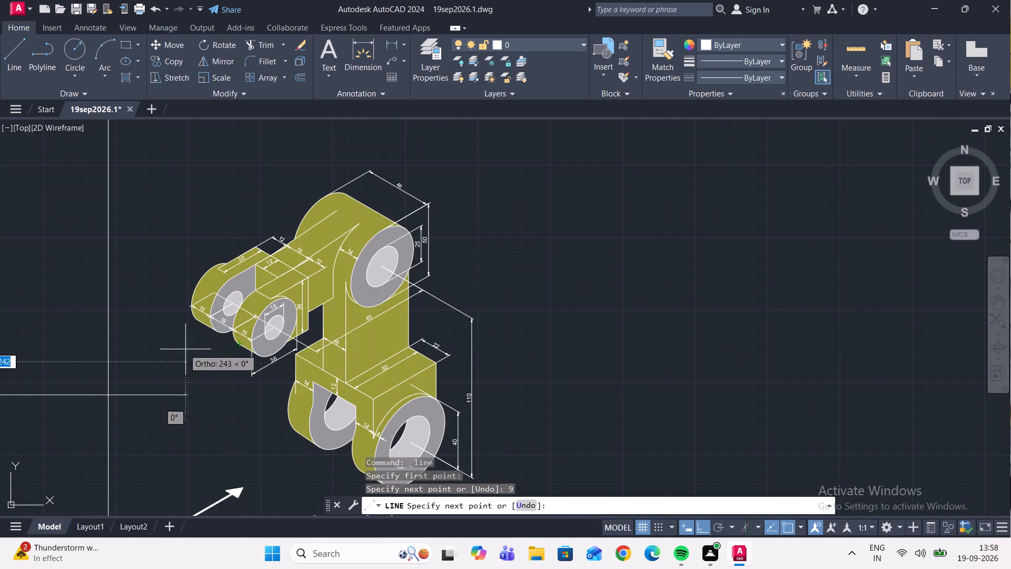
middle_drag(53, 322, 579, 270)
scroll(320, 306, up, 3)
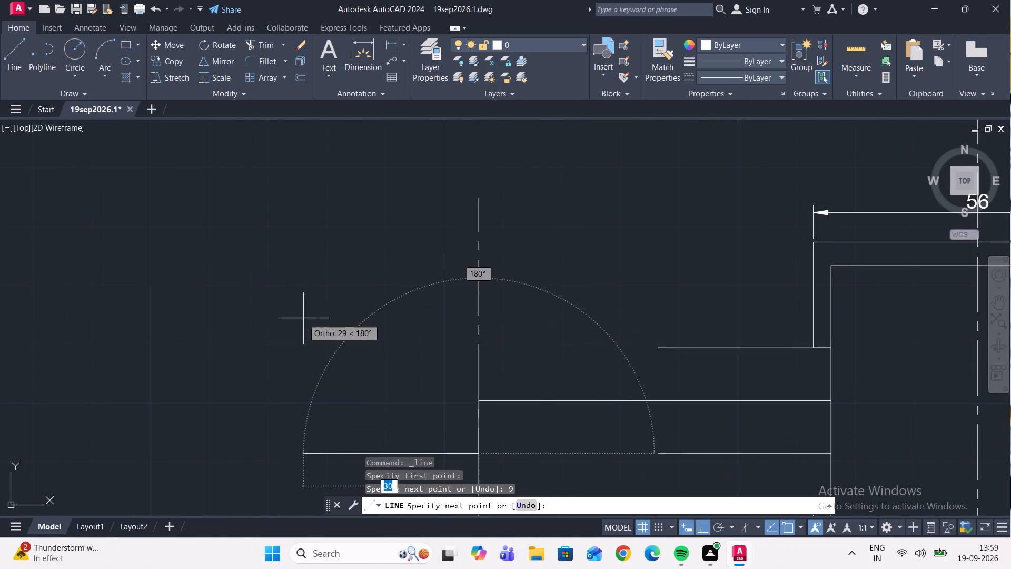
text(18)
key(Return)
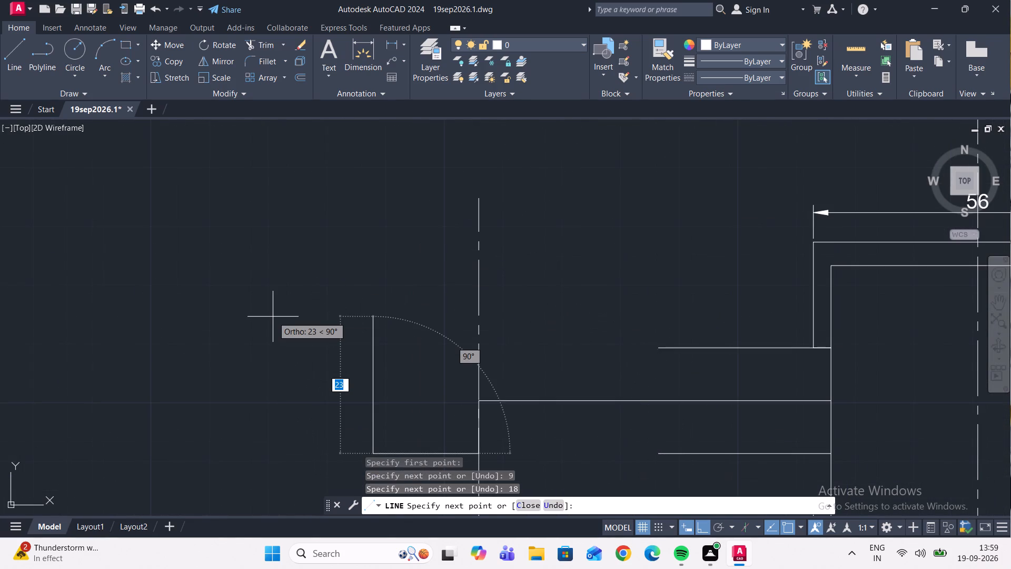
Continue the lug outline 15 units down, 36 units toward the rectangle, 15 units up, and along the lower arm line to the inner rectangle's edge.
scroll(251, 331, down, 3)
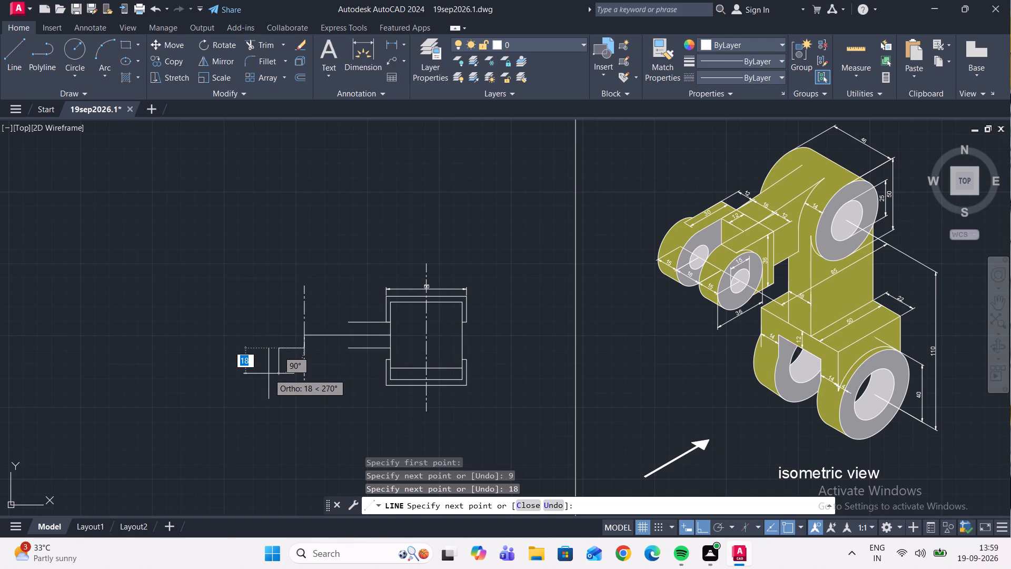
scroll(274, 384, up, 1)
text(15)
key(Return)
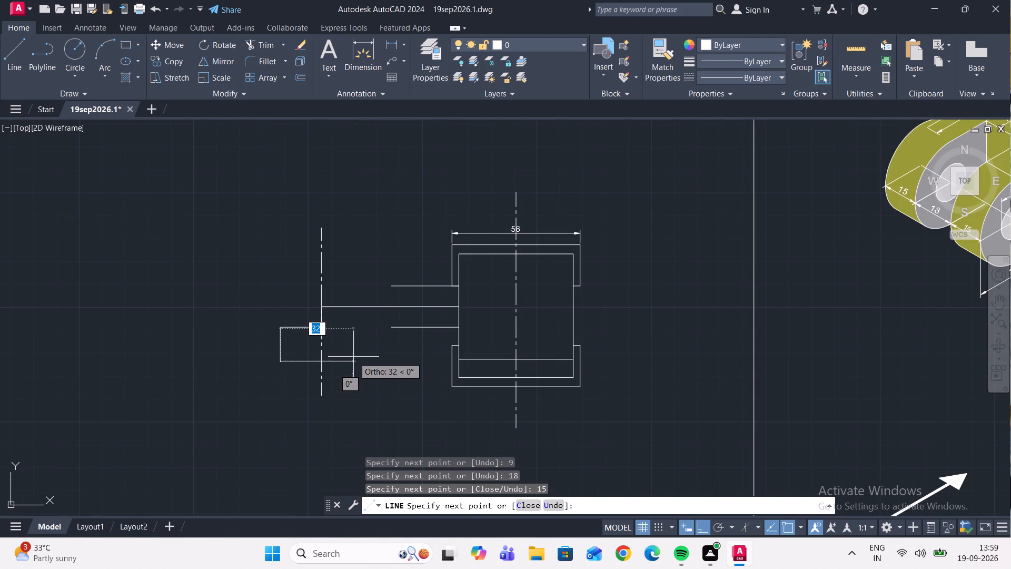
text(36)
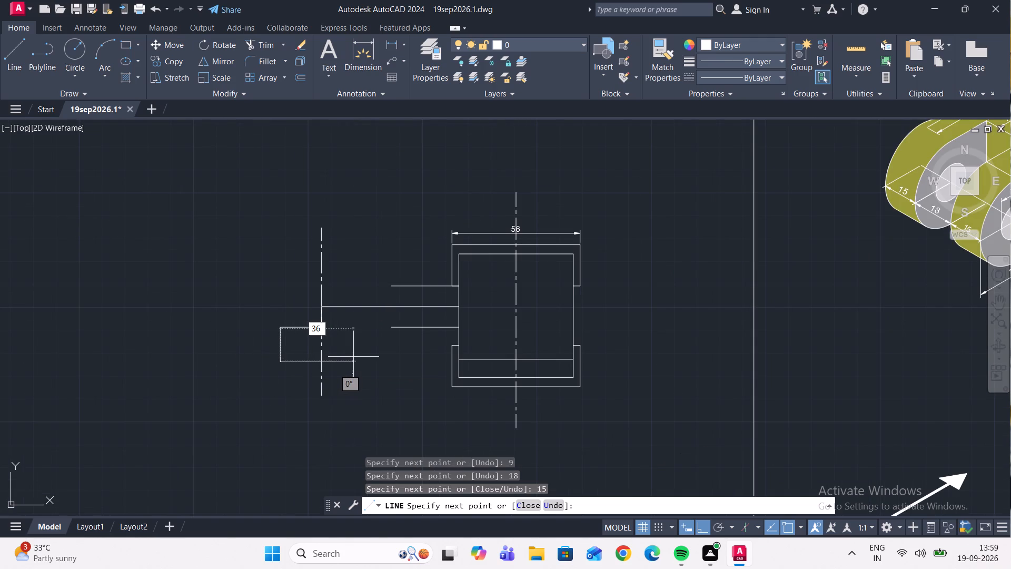
key(Return)
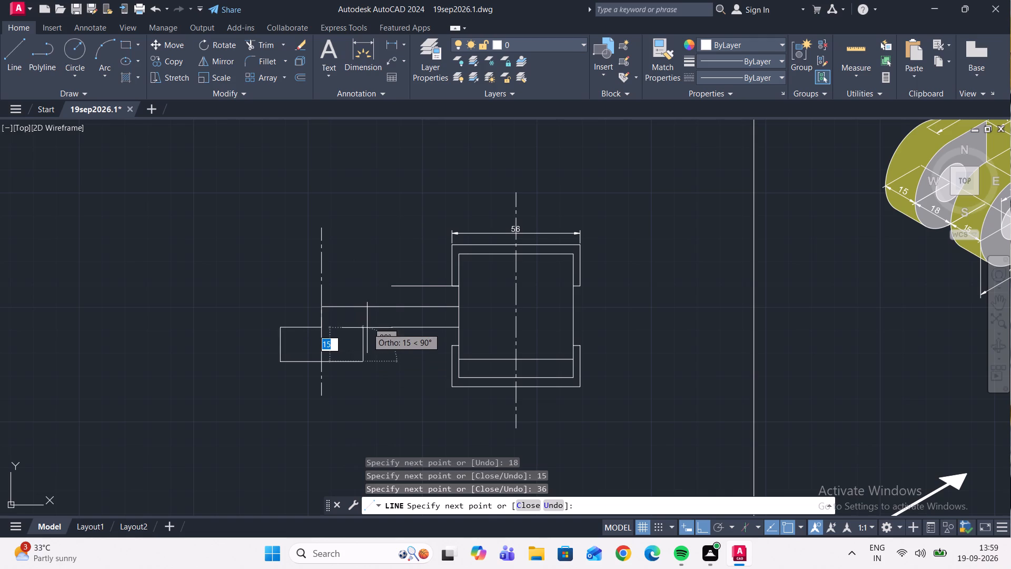
click(364, 329)
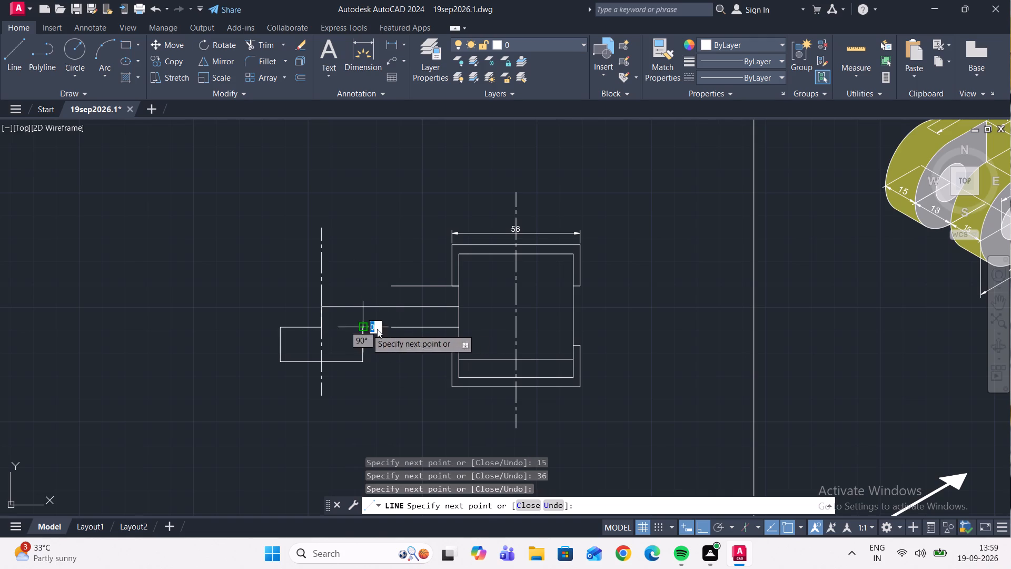
click(461, 330)
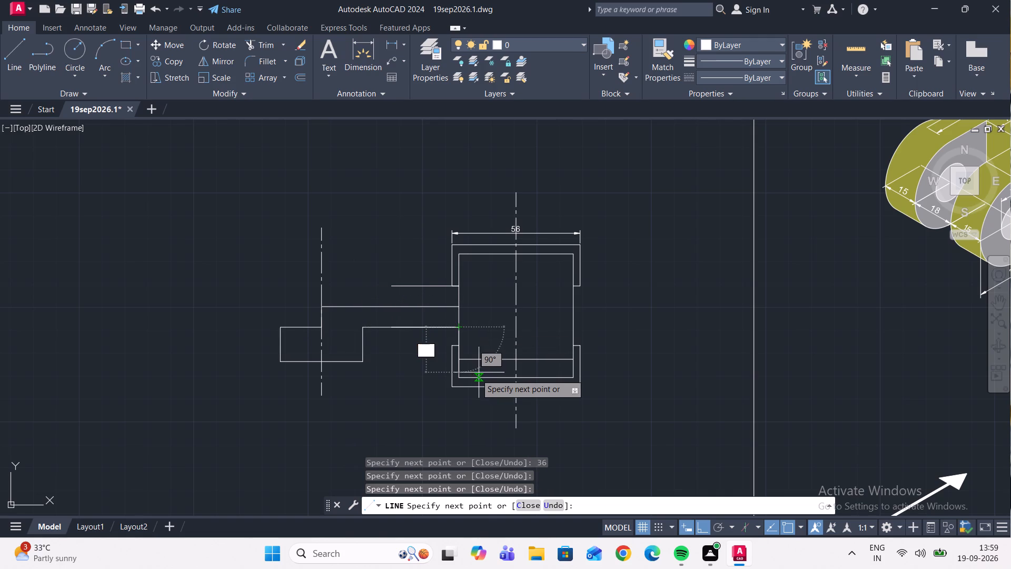
key(Escape)
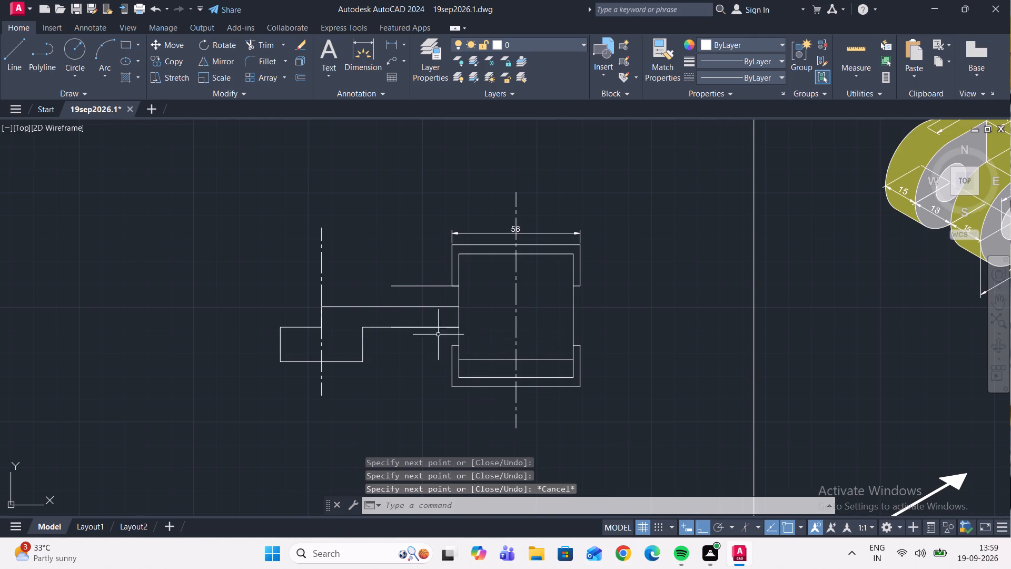
scroll(428, 336, up, 3)
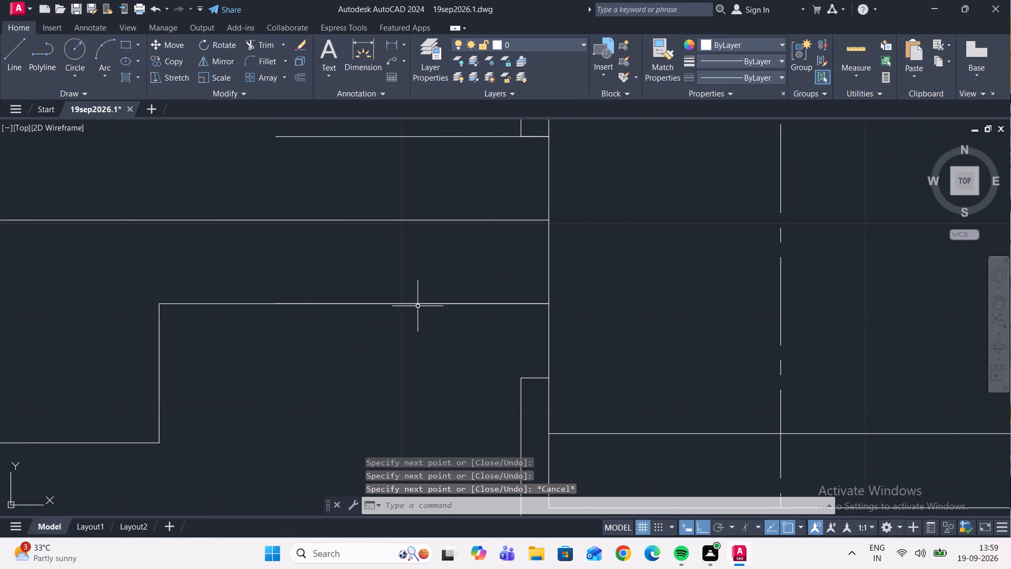
Erase the long lower arm line between the lug's inner upper corner and the rectangle, leaving the shorter overlapping line.
click(418, 302)
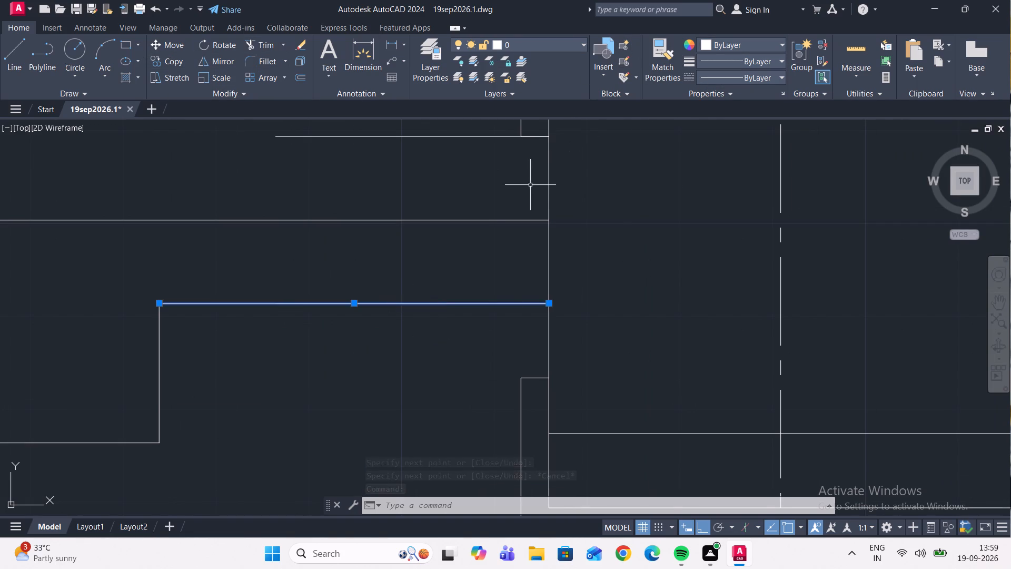
key(Delete)
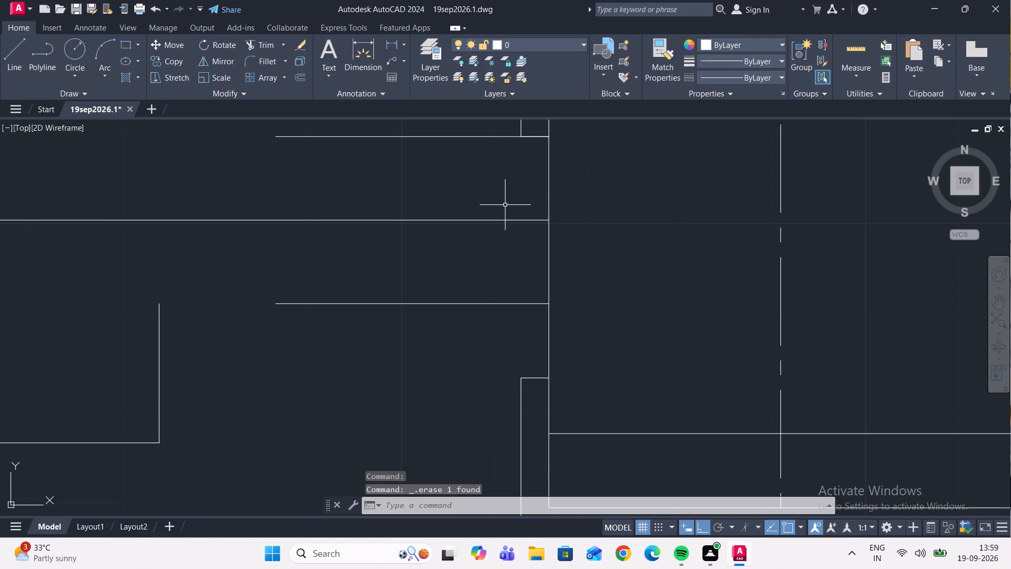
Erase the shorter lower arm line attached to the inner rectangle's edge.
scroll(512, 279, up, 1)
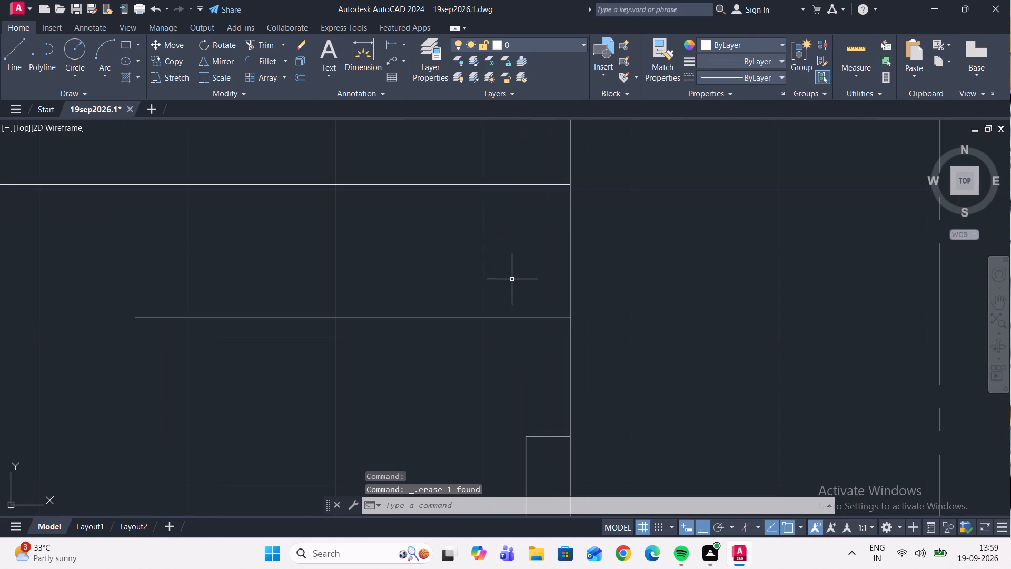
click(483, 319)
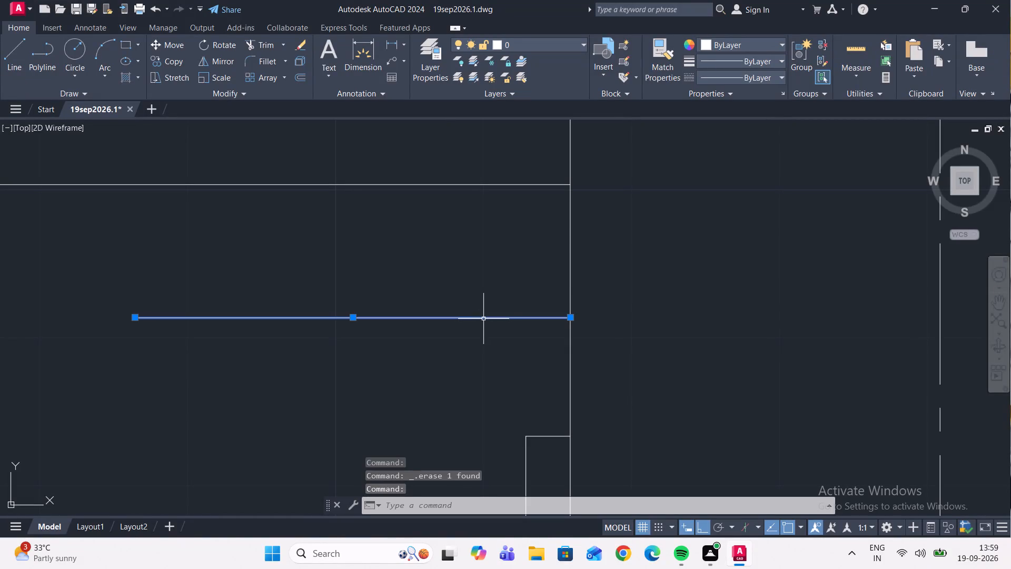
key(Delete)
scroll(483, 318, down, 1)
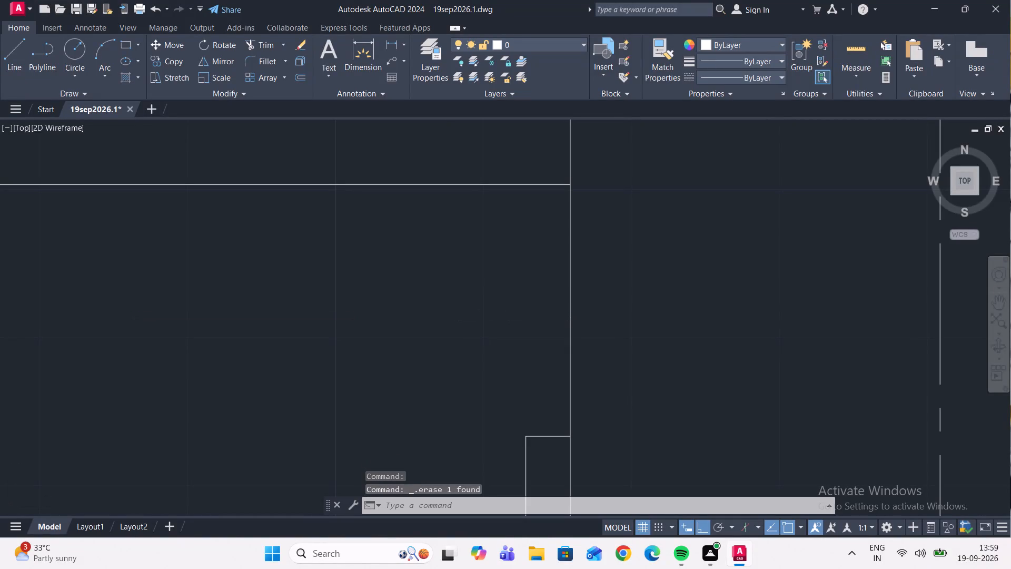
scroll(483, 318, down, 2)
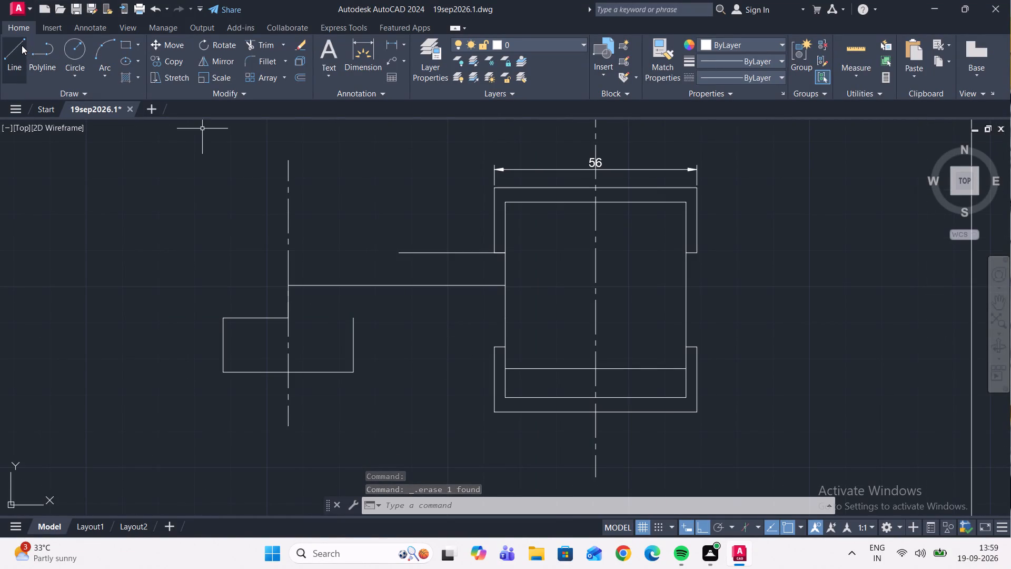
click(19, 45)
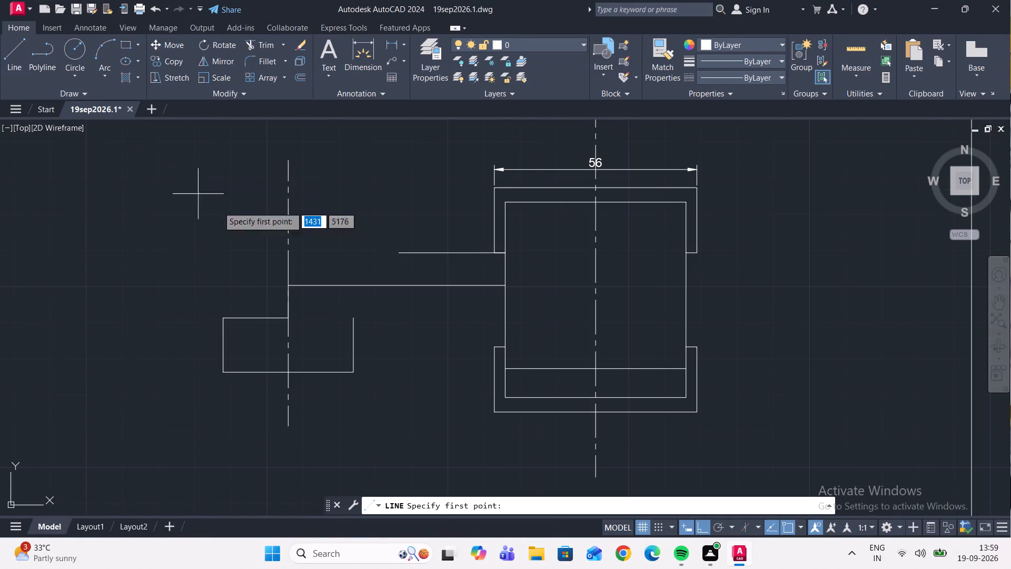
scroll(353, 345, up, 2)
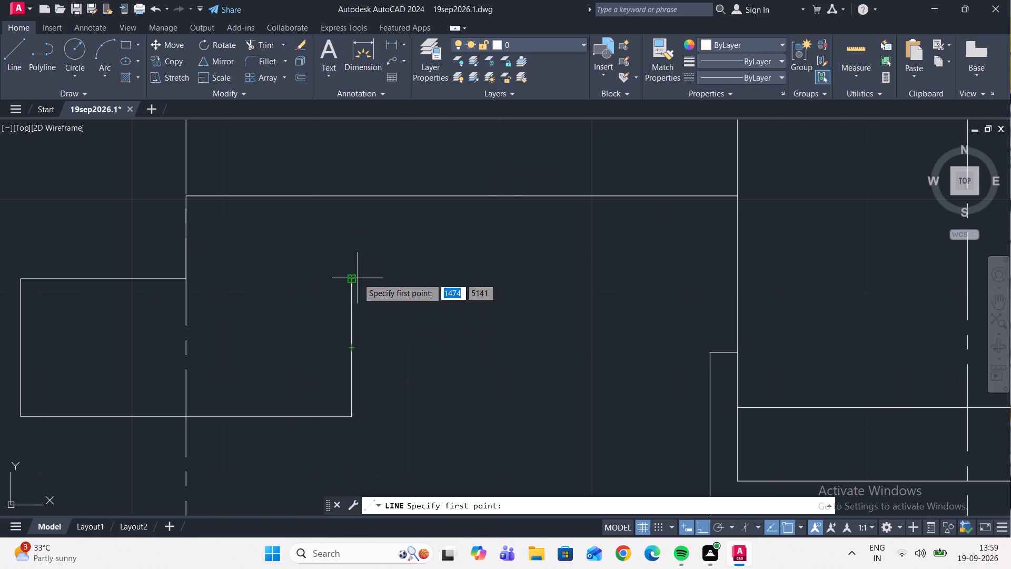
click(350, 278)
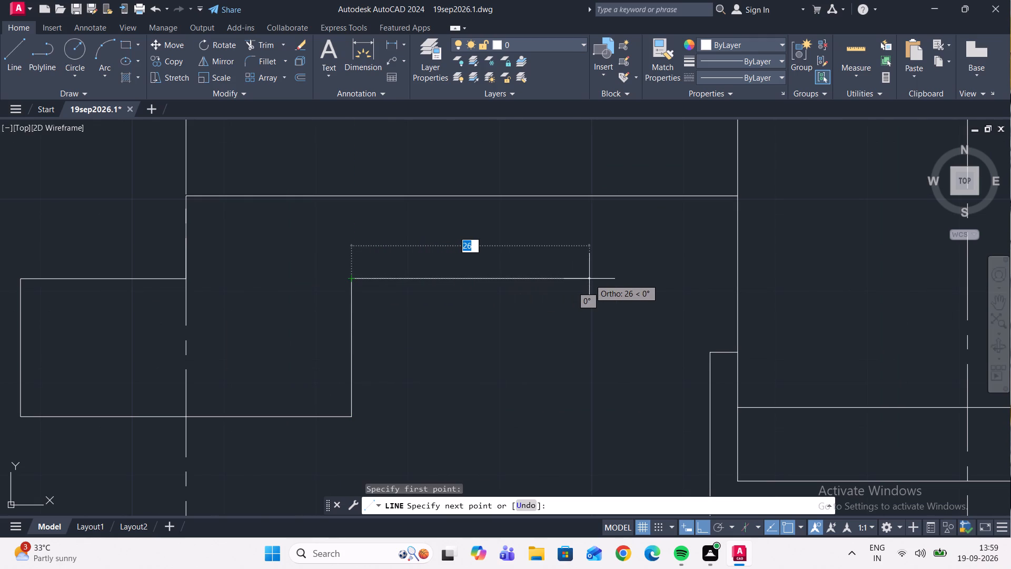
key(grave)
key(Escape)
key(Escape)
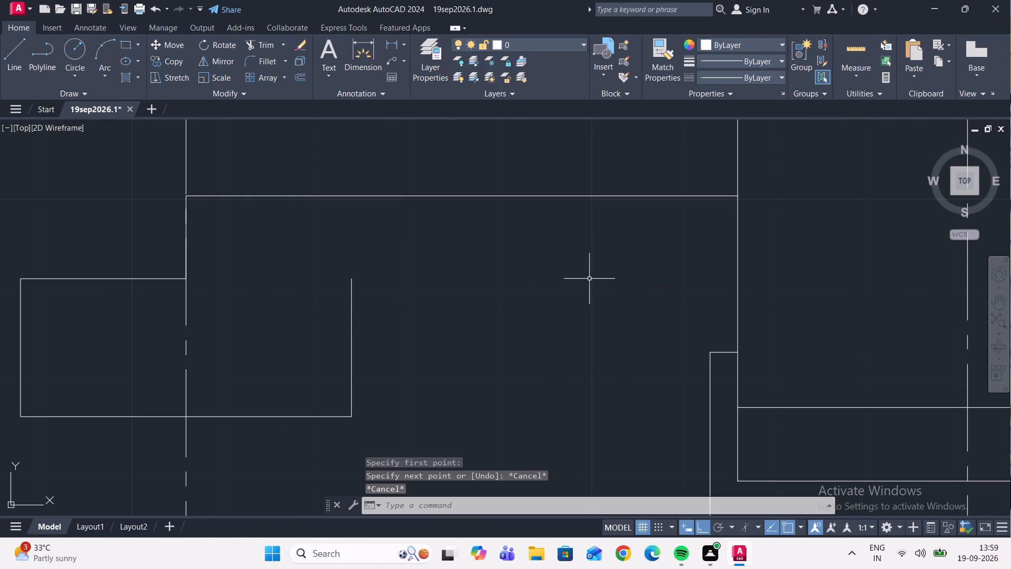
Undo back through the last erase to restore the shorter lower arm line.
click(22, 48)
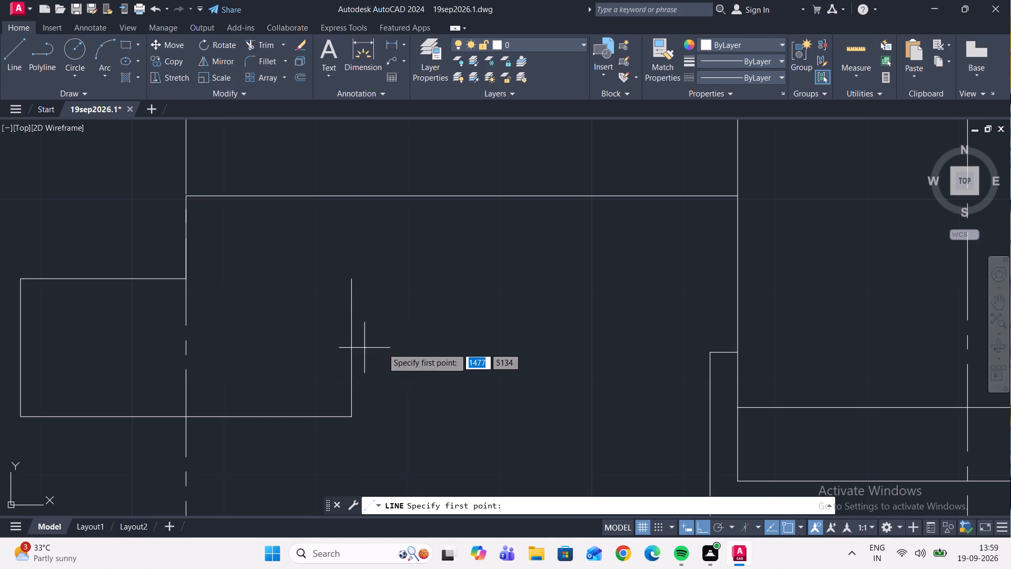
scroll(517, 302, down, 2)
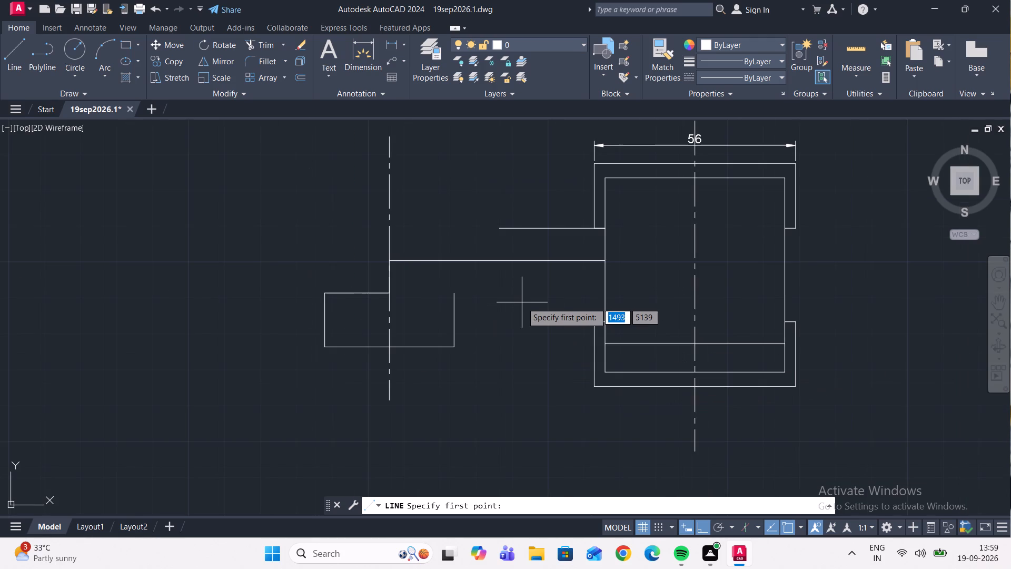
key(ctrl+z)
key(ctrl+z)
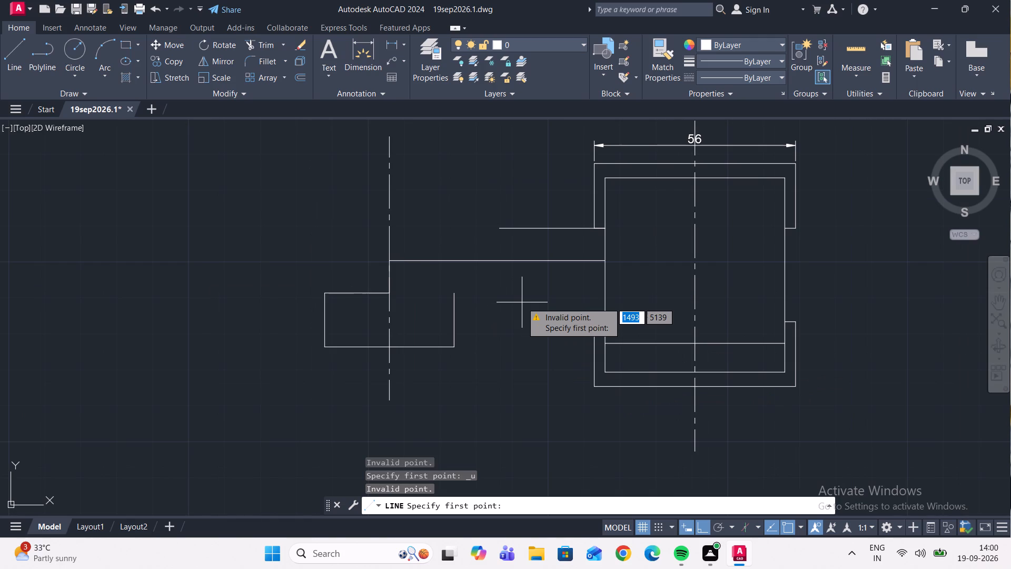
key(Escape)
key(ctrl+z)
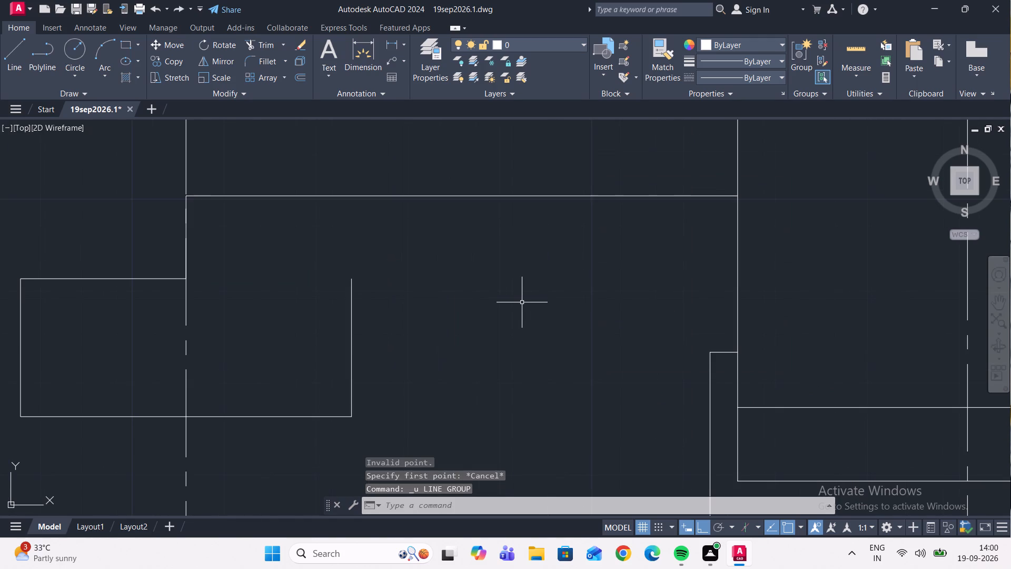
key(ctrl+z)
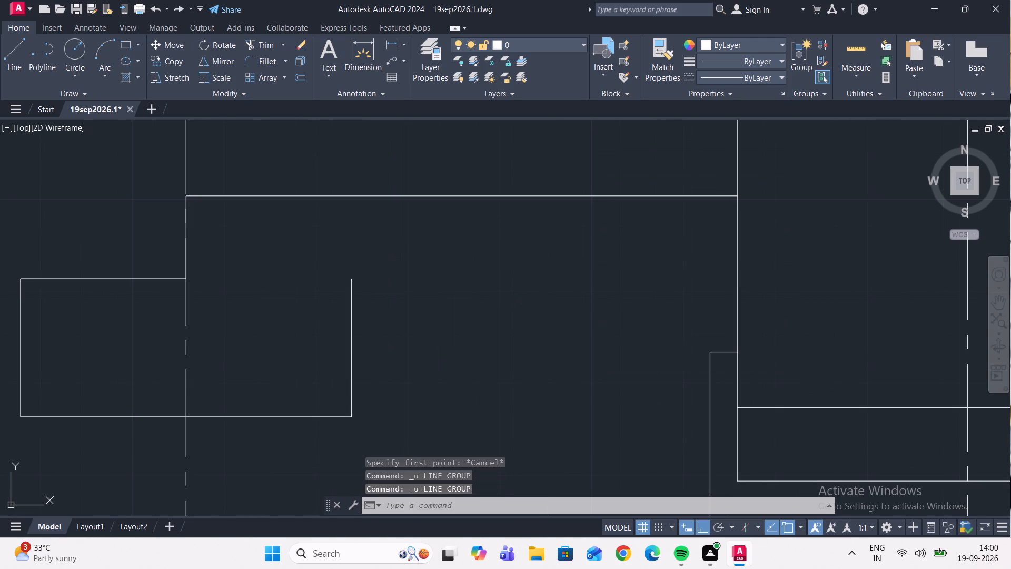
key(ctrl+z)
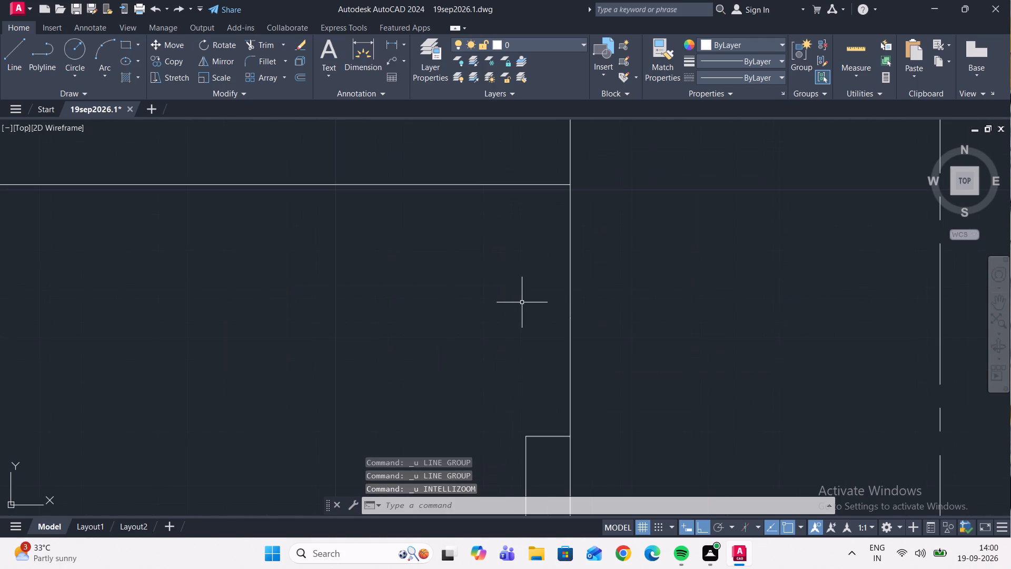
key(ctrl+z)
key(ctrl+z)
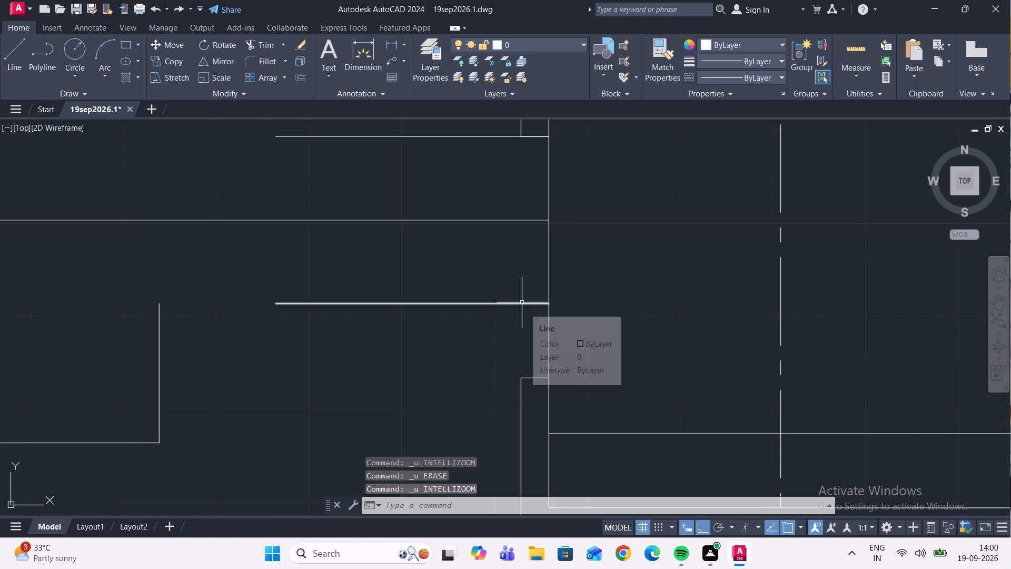
Draw a horizontal line from the lug's inner upper corner to the free end of the shorter lower arm line.
scroll(527, 302, down, 2)
scroll(458, 313, up, 2)
scroll(376, 297, down, 2)
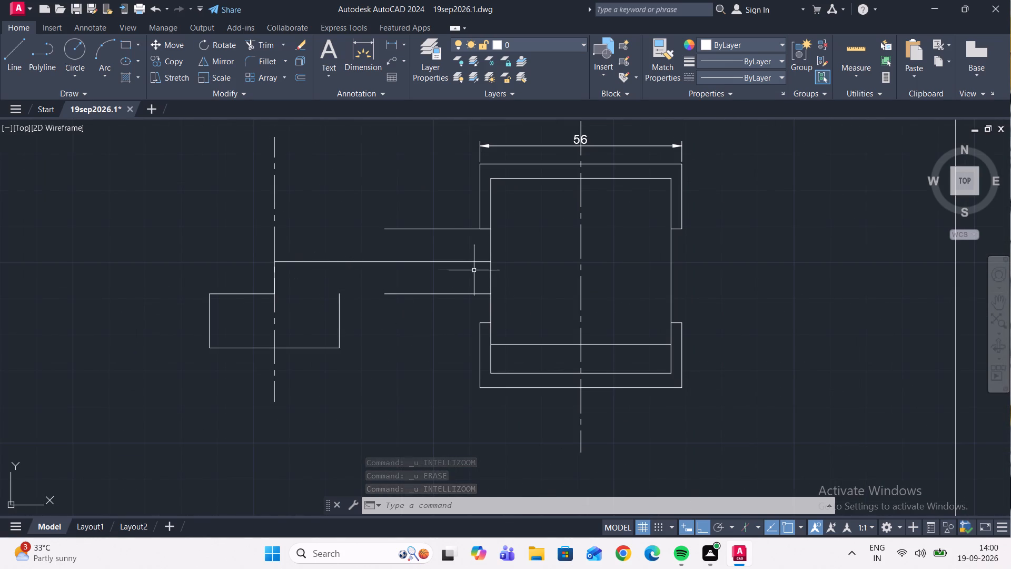
click(2, 66)
scroll(336, 317, up, 1)
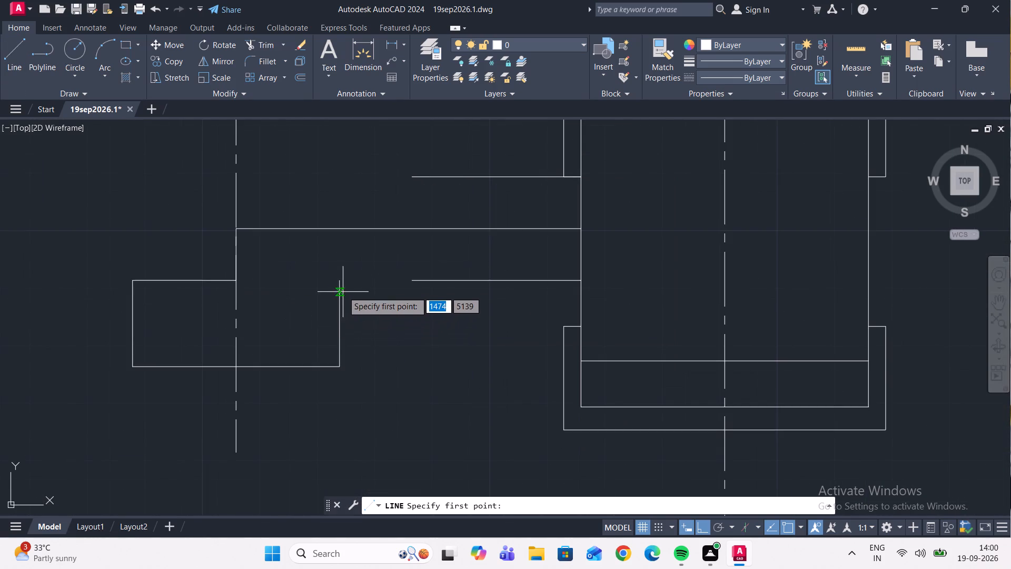
click(339, 282)
click(417, 280)
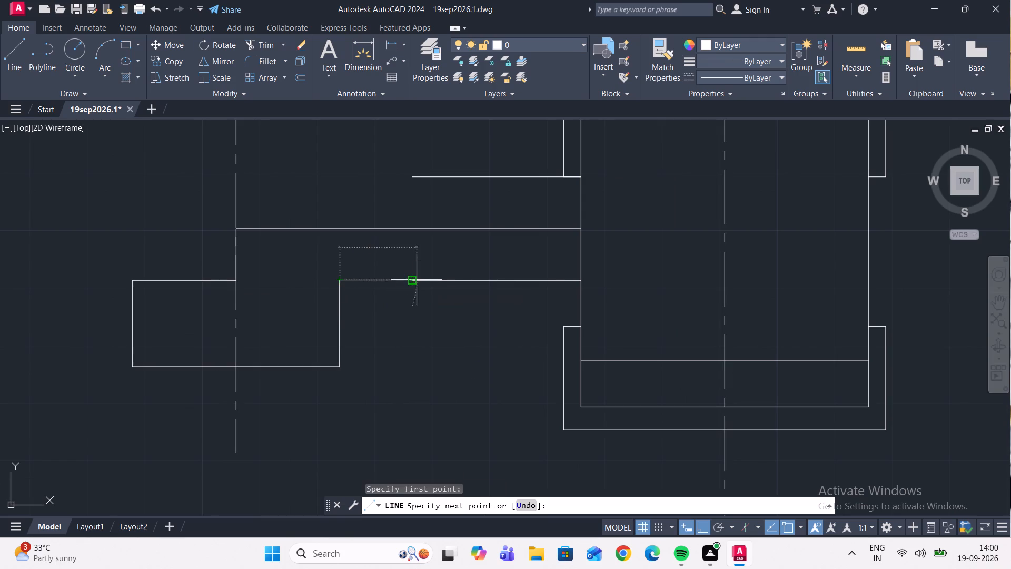
scroll(412, 307, up, 2)
key(Escape)
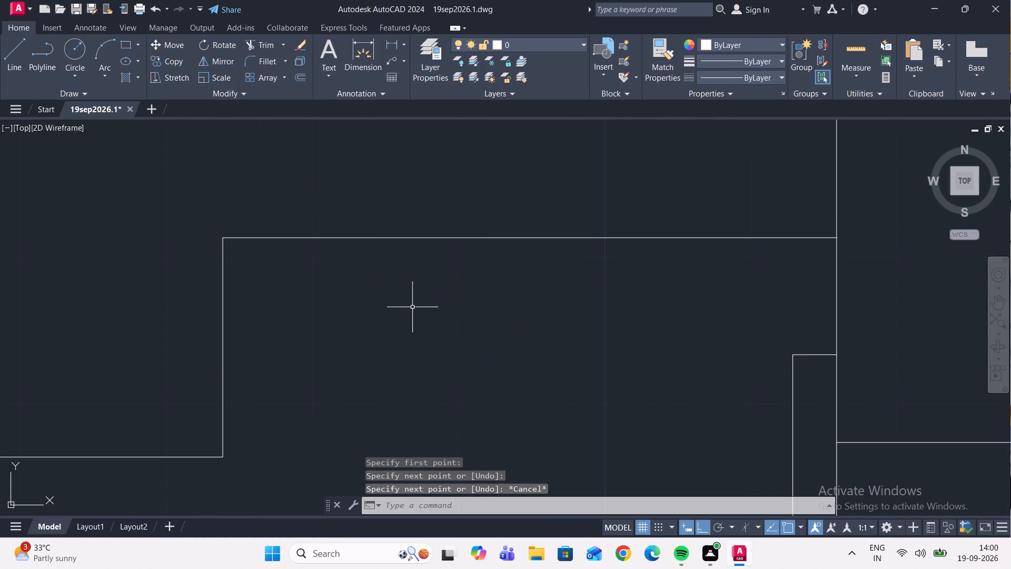
Examine the isometric view's dimensions around the forked lug end and compare them with the lug outline in the lower view.
scroll(412, 307, down, 1)
middle_drag(405, 310, 423, 326)
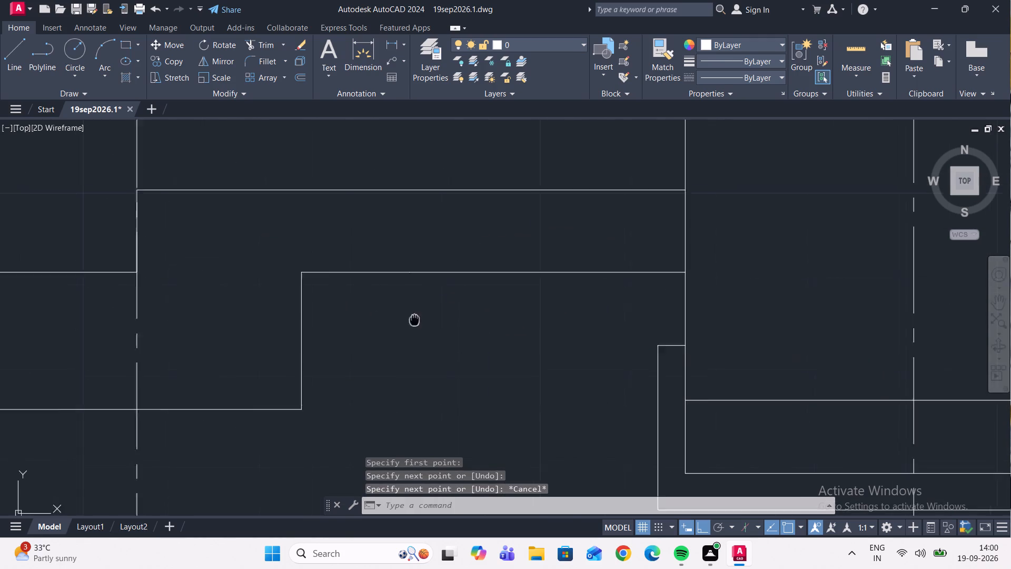
middle_drag(423, 326, 546, 339)
middle_drag(483, 365, 565, 394)
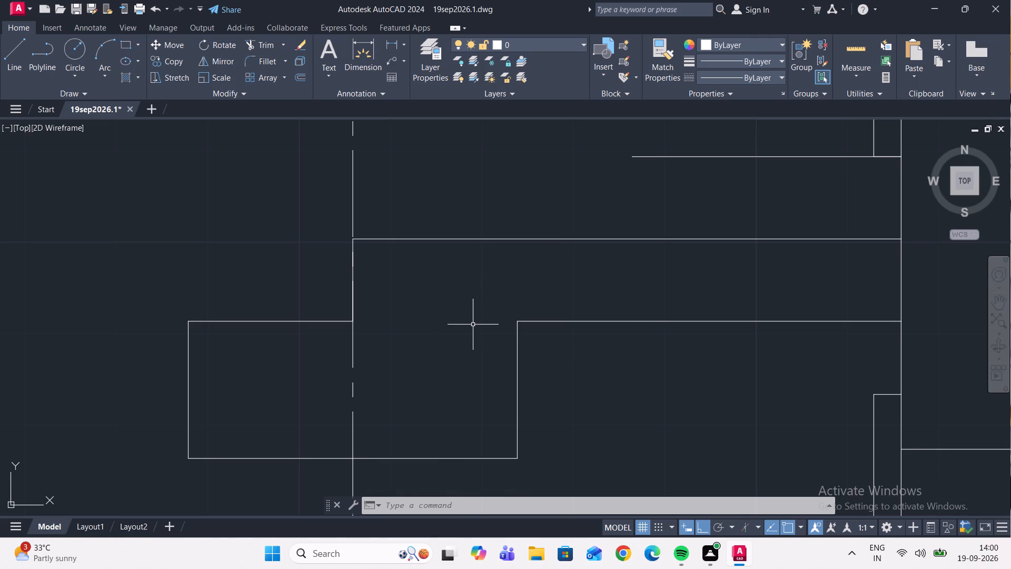
middle_drag(457, 323, 450, 268)
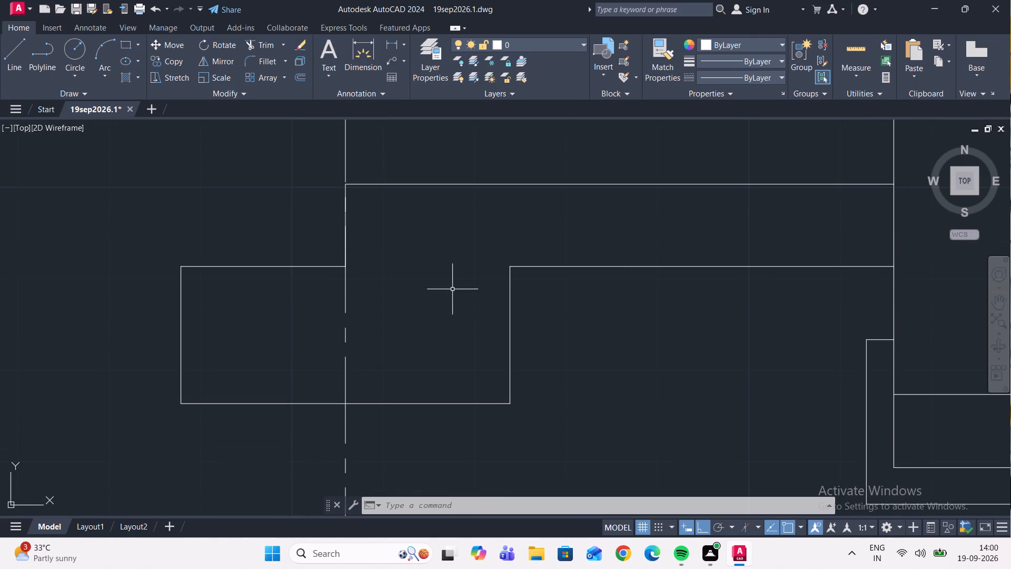
click(395, 45)
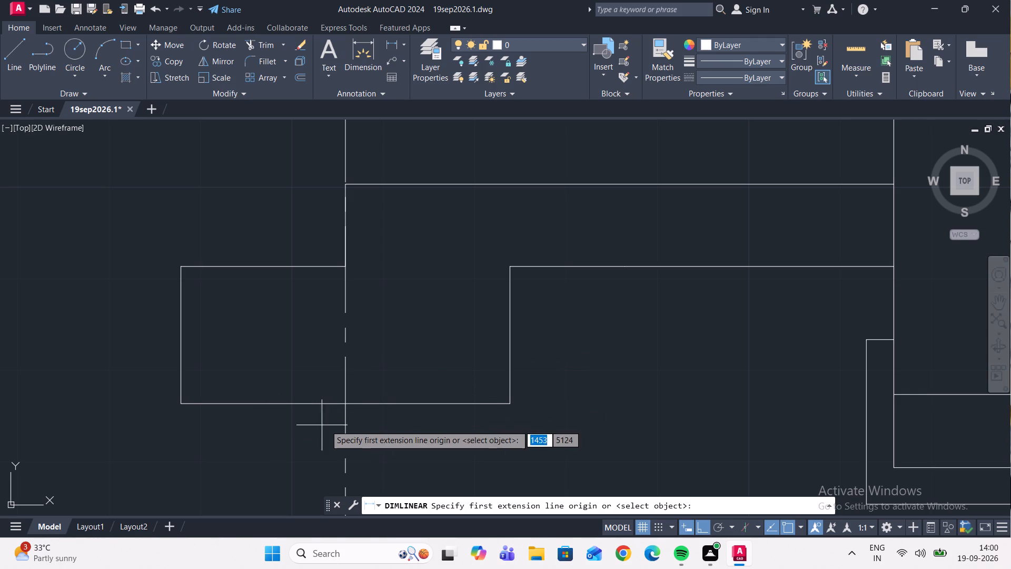
scroll(341, 420, down, 3)
scroll(660, 392, down, 3)
scroll(799, 331, up, 3)
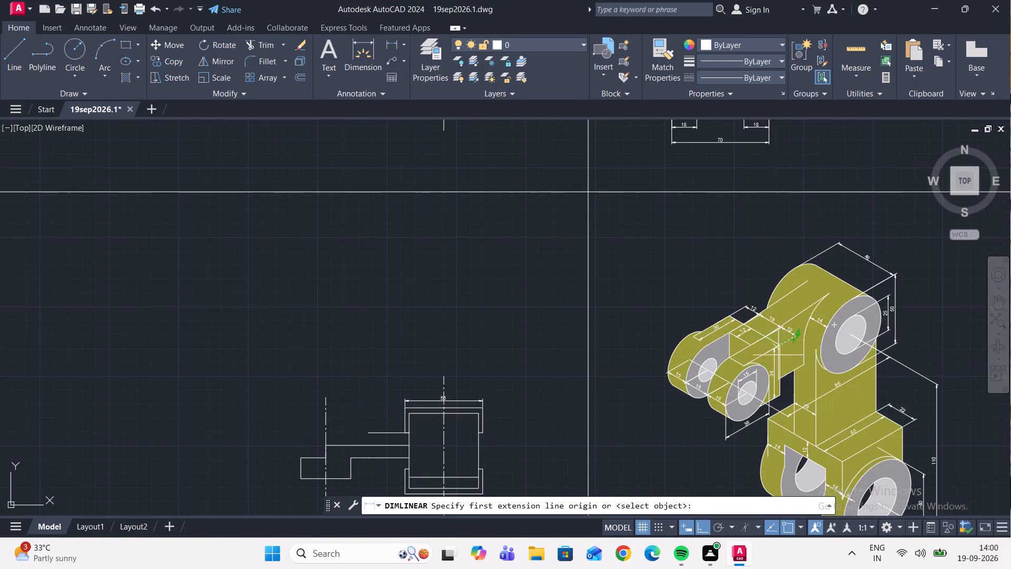
scroll(778, 356, up, 3)
scroll(619, 313, down, 4)
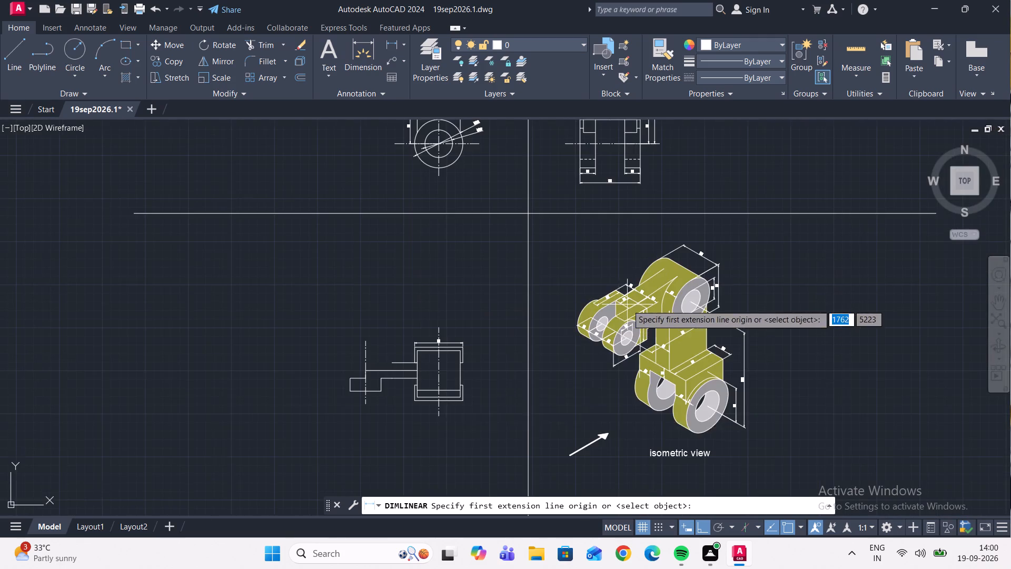
scroll(439, 397, up, 2)
middle_drag(580, 344, 755, 324)
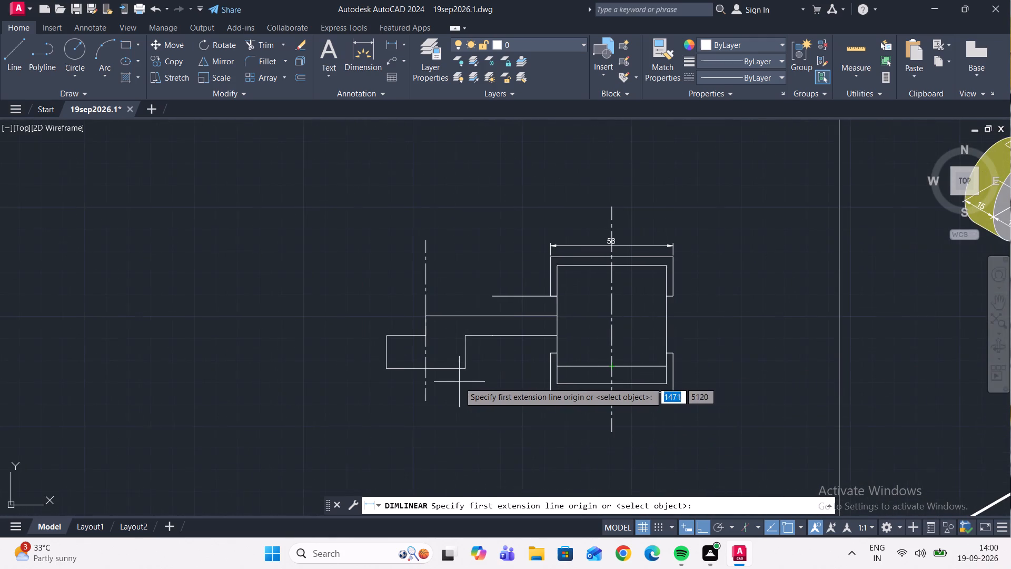
scroll(459, 382, up, 2)
scroll(528, 372, down, 4)
scroll(807, 298, up, 2)
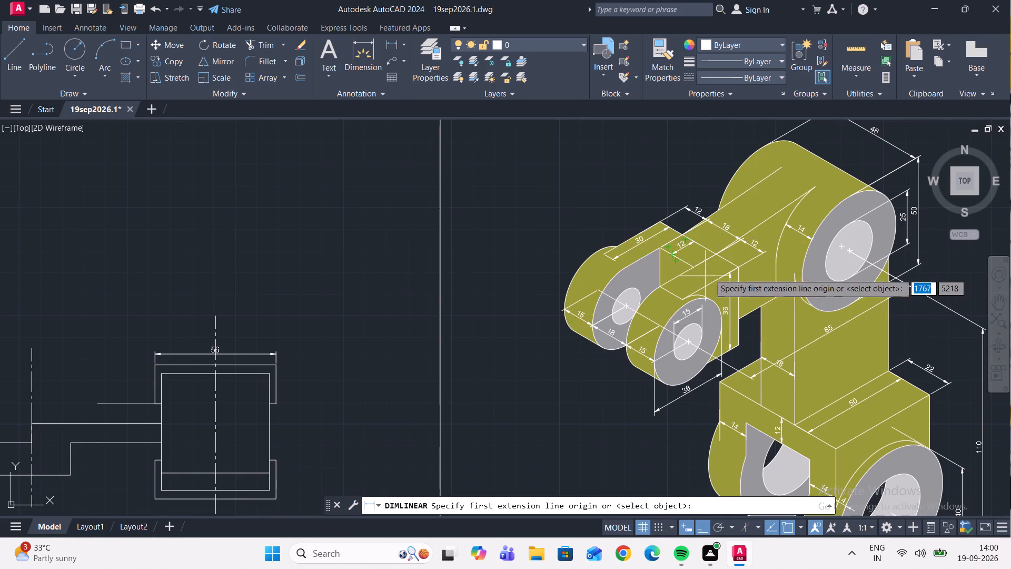
scroll(764, 255, down, 4)
scroll(727, 295, up, 3)
scroll(482, 239, up, 2)
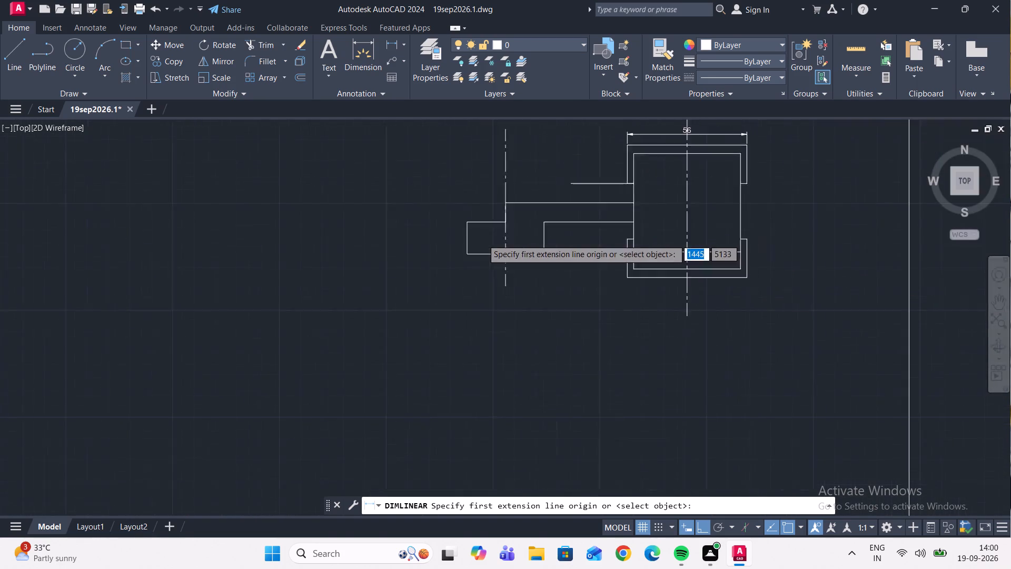
scroll(482, 239, up, 1)
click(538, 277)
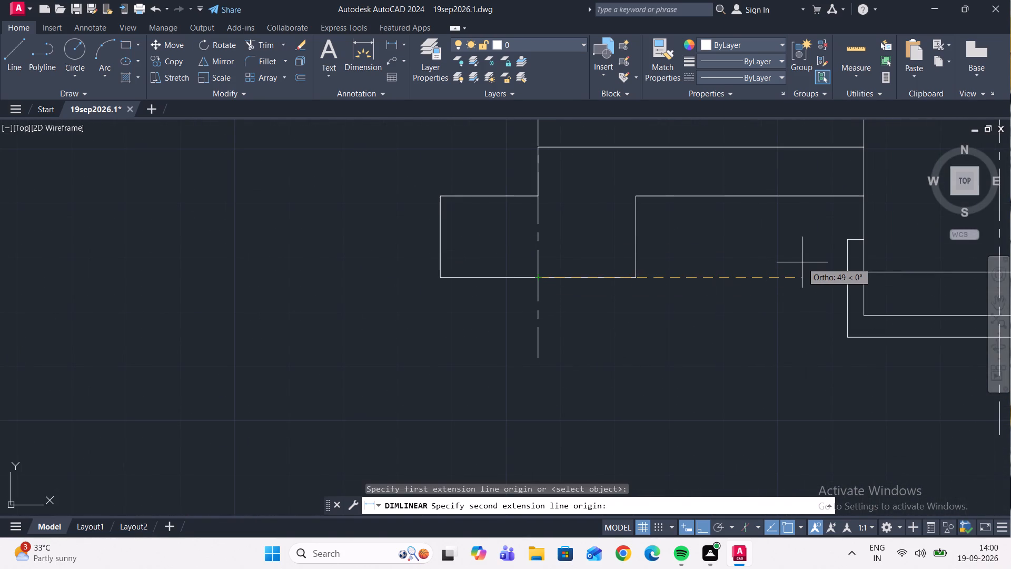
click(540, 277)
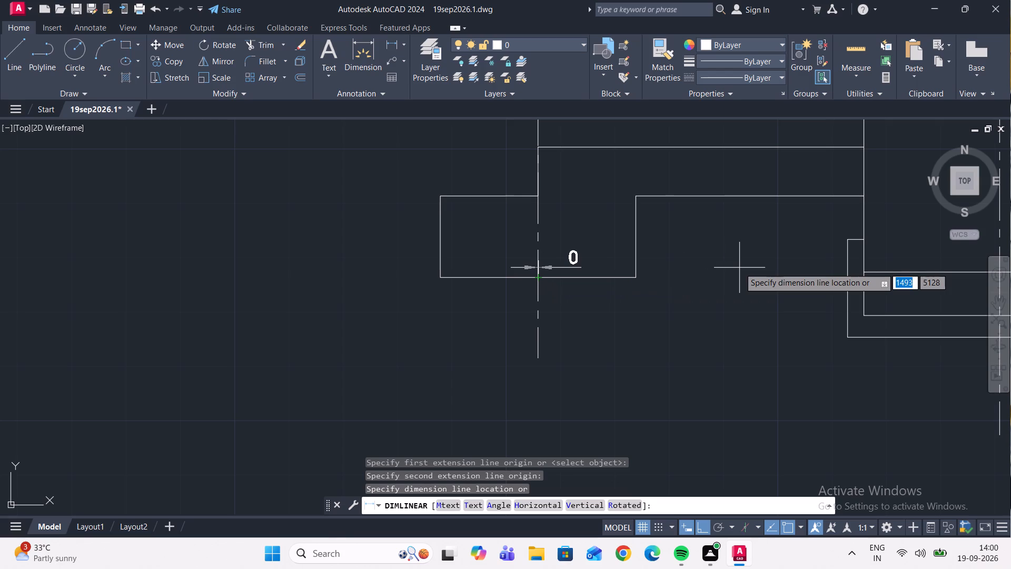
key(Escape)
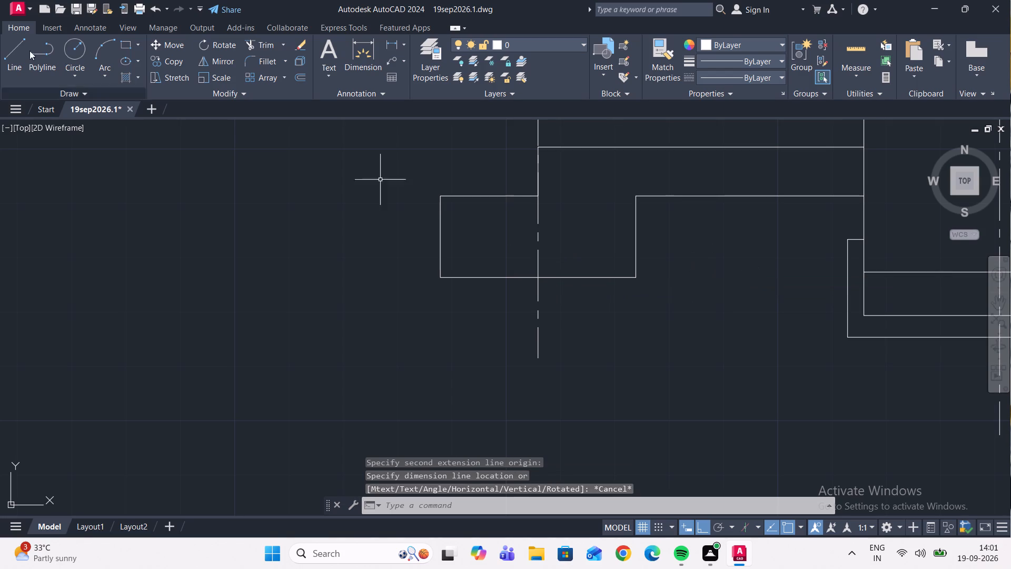
Draw a 30-long line along the lug's bottom edge from the centre line toward the bracket body, and up past the lower arm line.
click(14, 53)
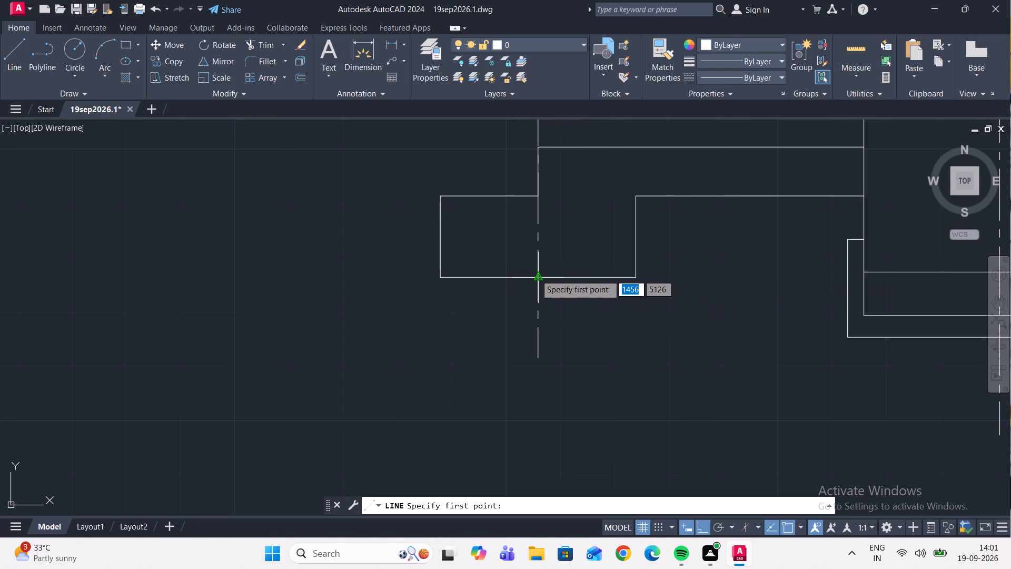
click(536, 276)
text(30)
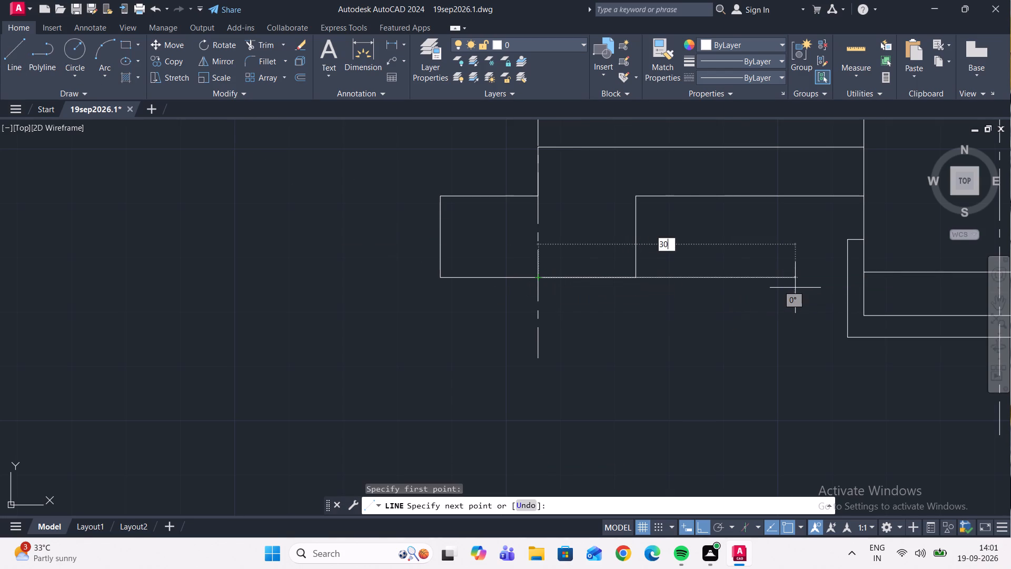
key(Return)
scroll(705, 196, up, 1)
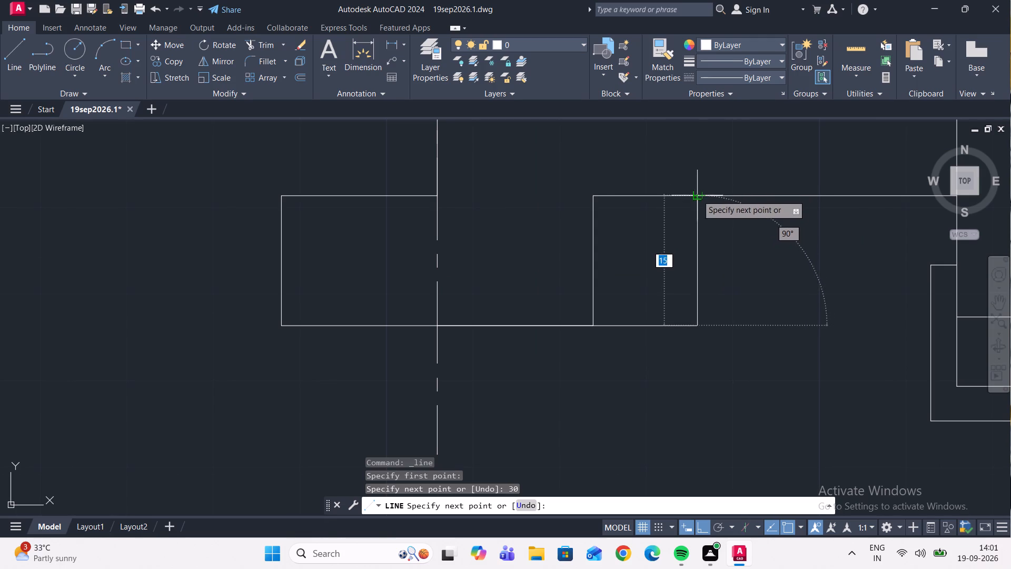
click(689, 158)
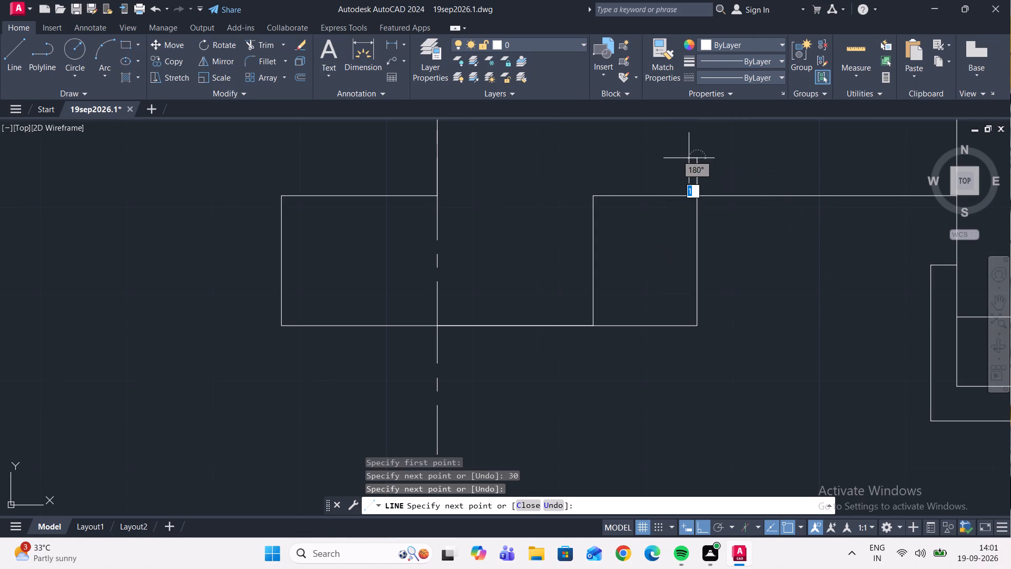
key(Escape)
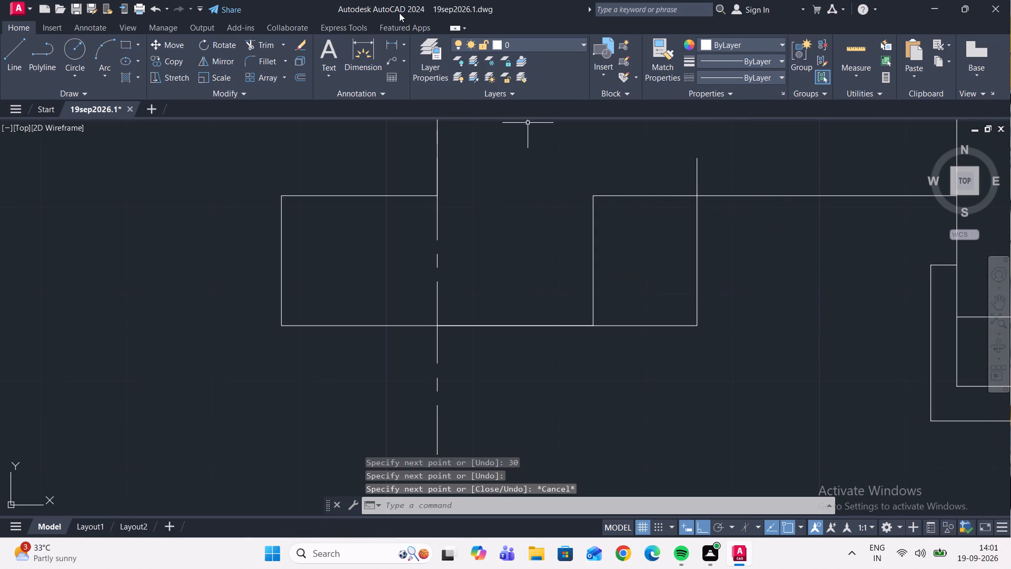
Trim the old inner lug edge, the arm line portion inside the widened lug, and the new edge's overshoot above the arm line.
click(255, 39)
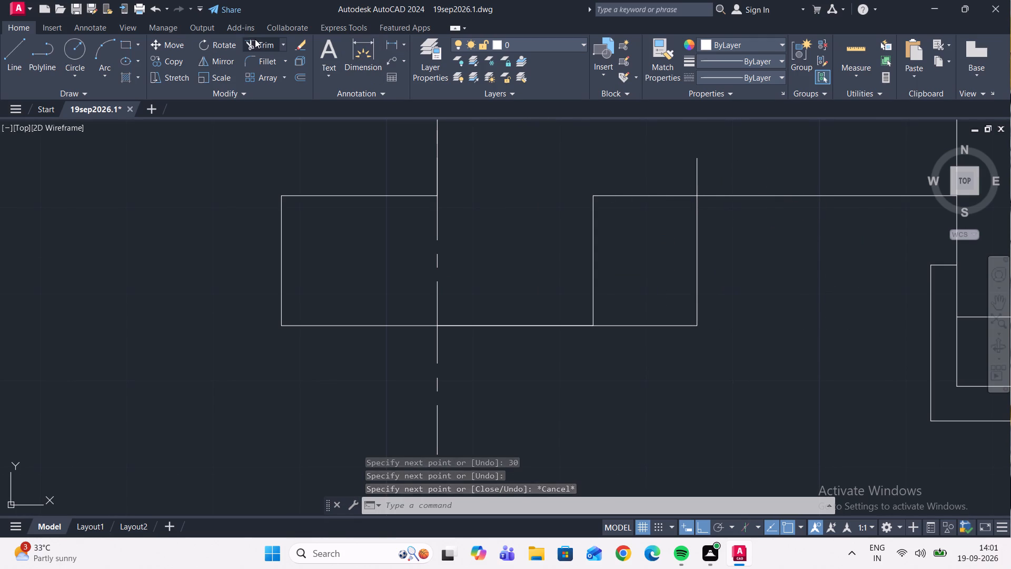
drag(656, 185, 546, 238)
scroll(607, 195, down, 2)
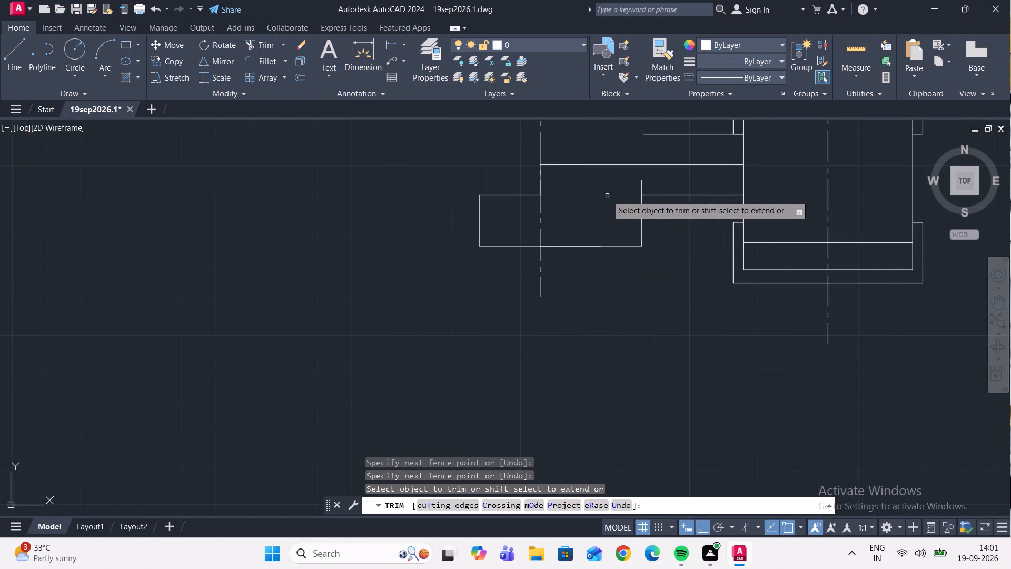
click(641, 186)
Replace the overlapping bottom-edge segments with a single line from the centre line to the lug's new inner edge.
middle_drag(610, 192, 600, 253)
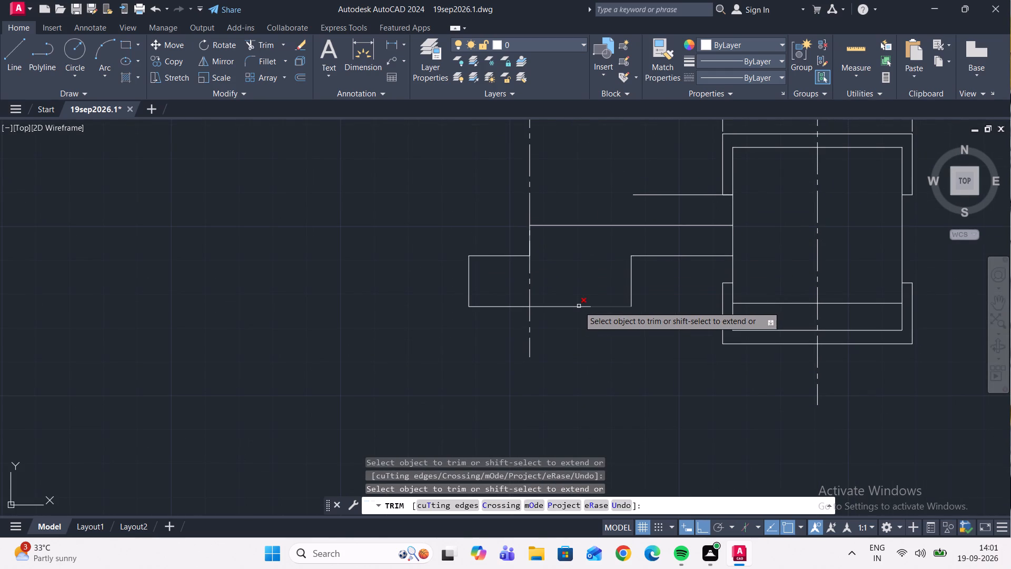
click(579, 306)
click(574, 307)
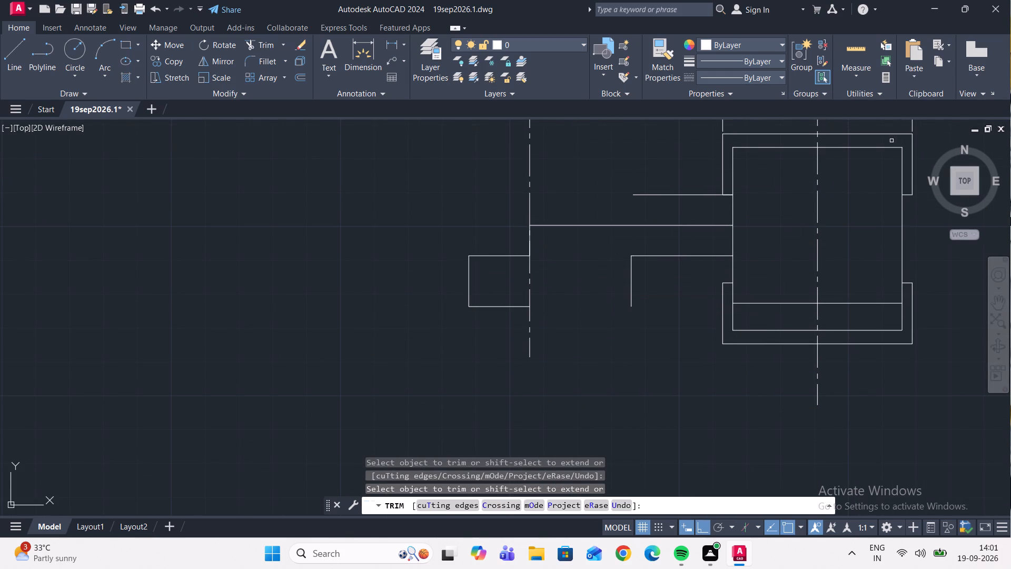
click(8, 55)
scroll(500, 311, up, 2)
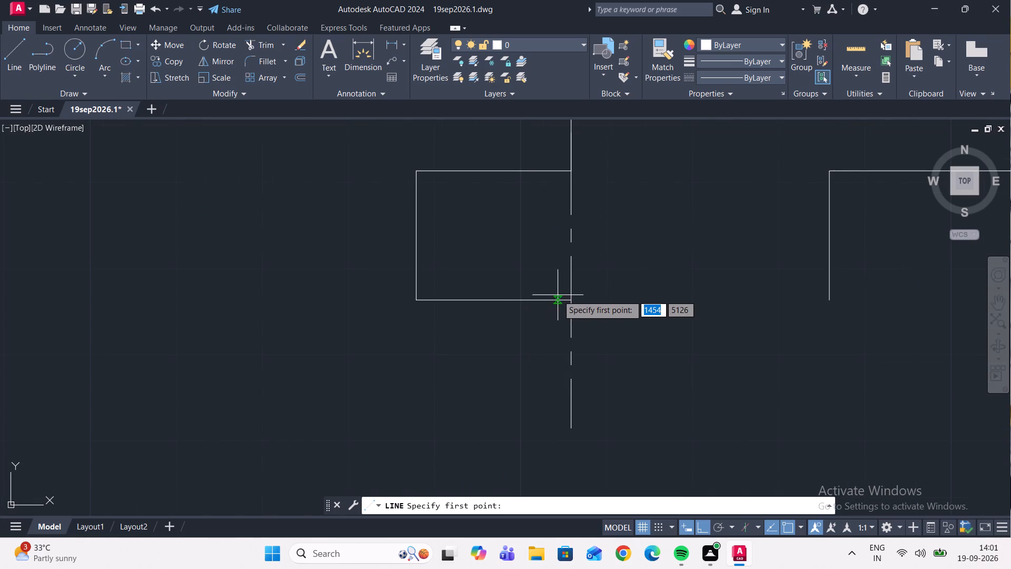
click(570, 298)
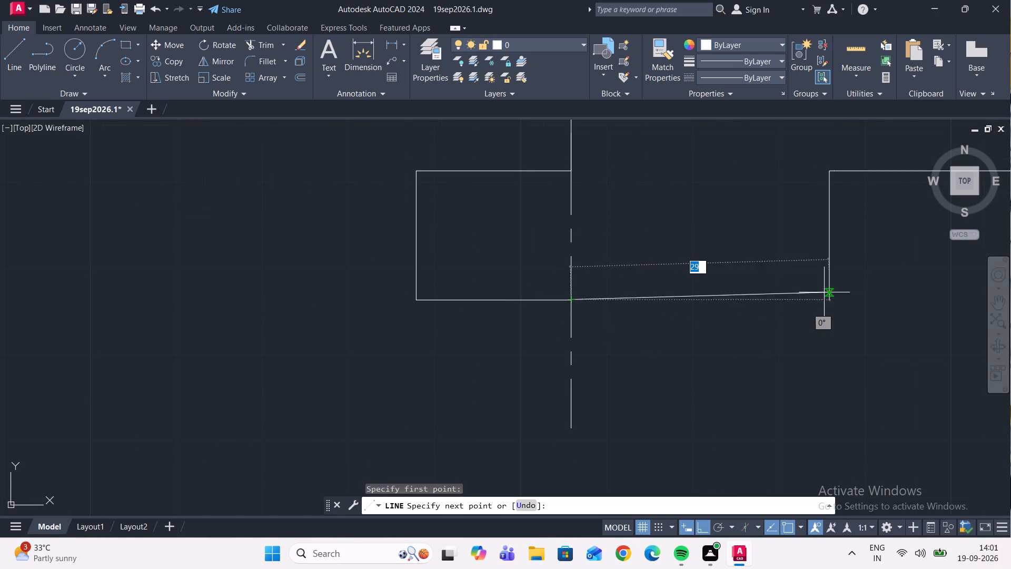
click(827, 300)
key(Escape)
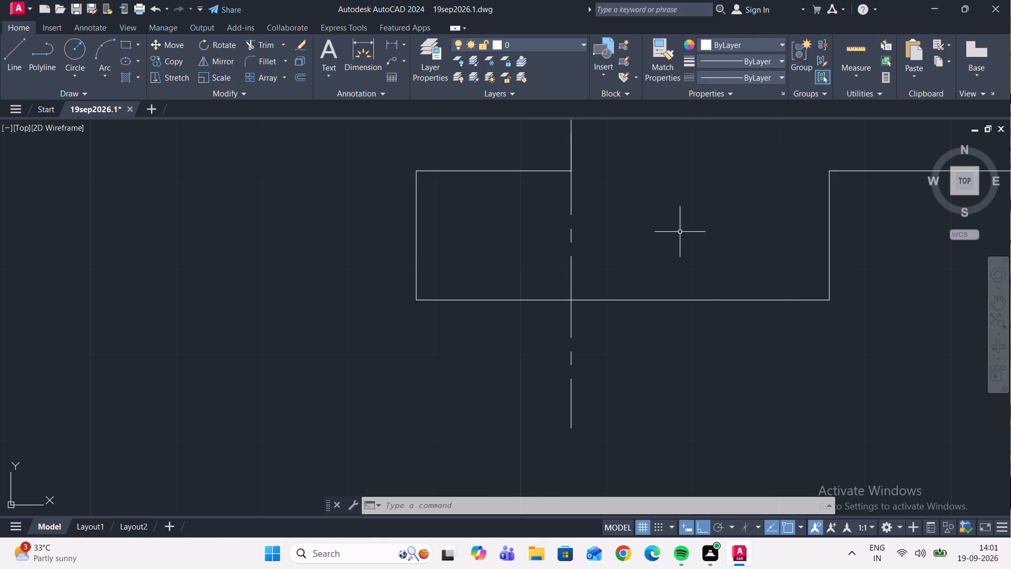
Start the upper lug outline at the middle arm line's end: 8 up, across level with the lower lug's outer edge, and 15 up.
middle_drag(713, 219, 672, 315)
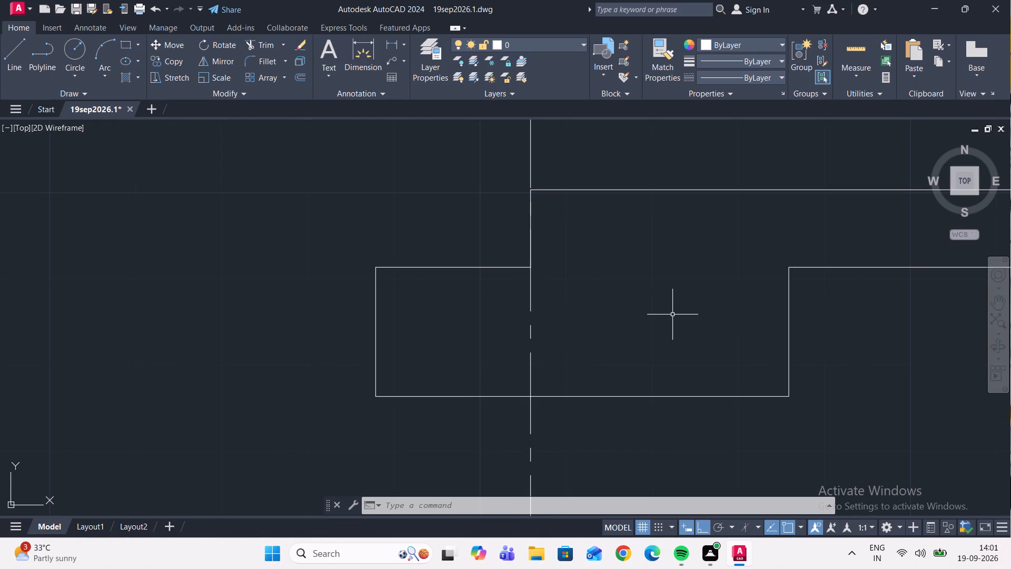
scroll(673, 315, down, 1)
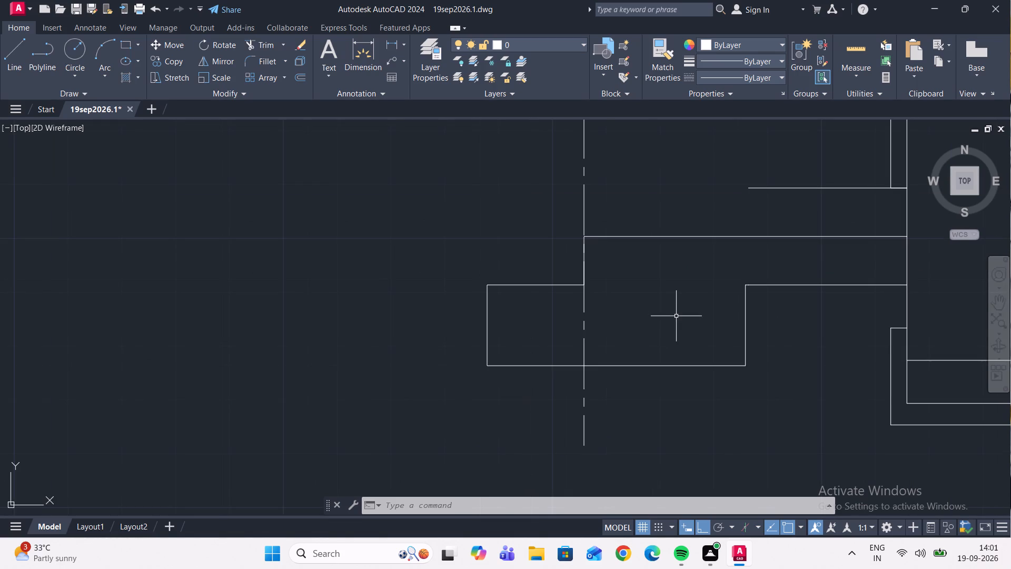
scroll(676, 316, down, 2)
middle_drag(677, 317, 669, 326)
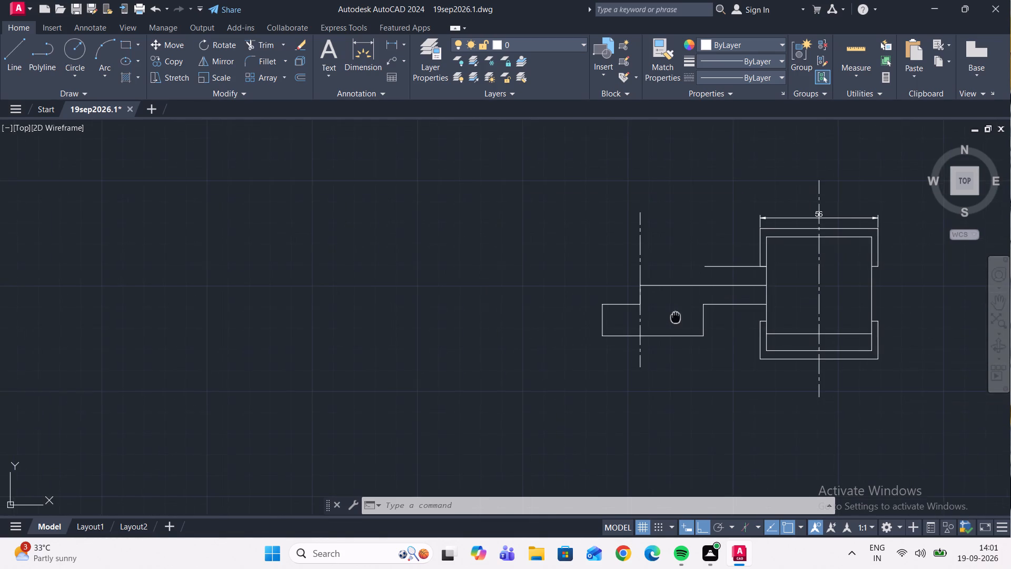
middle_drag(669, 326, 620, 337)
scroll(620, 332, up, 1)
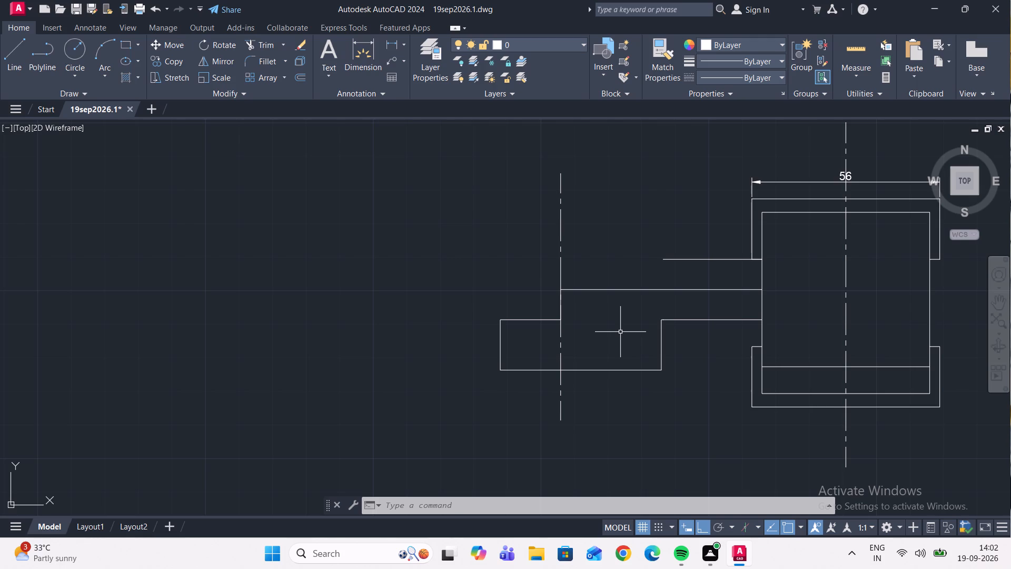
scroll(622, 332, down, 2)
scroll(612, 334, up, 2)
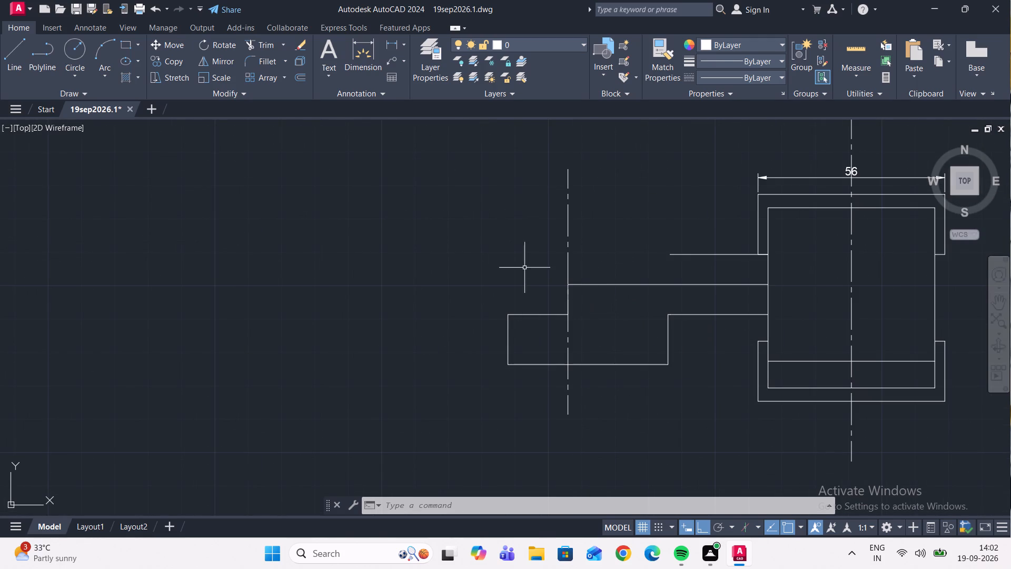
click(11, 65)
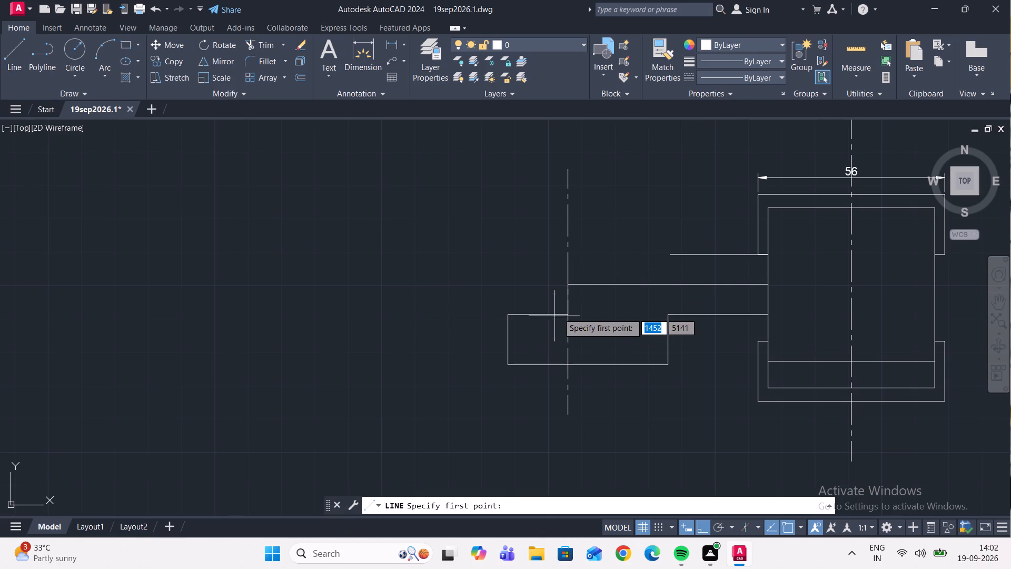
scroll(573, 303, up, 2)
click(557, 252)
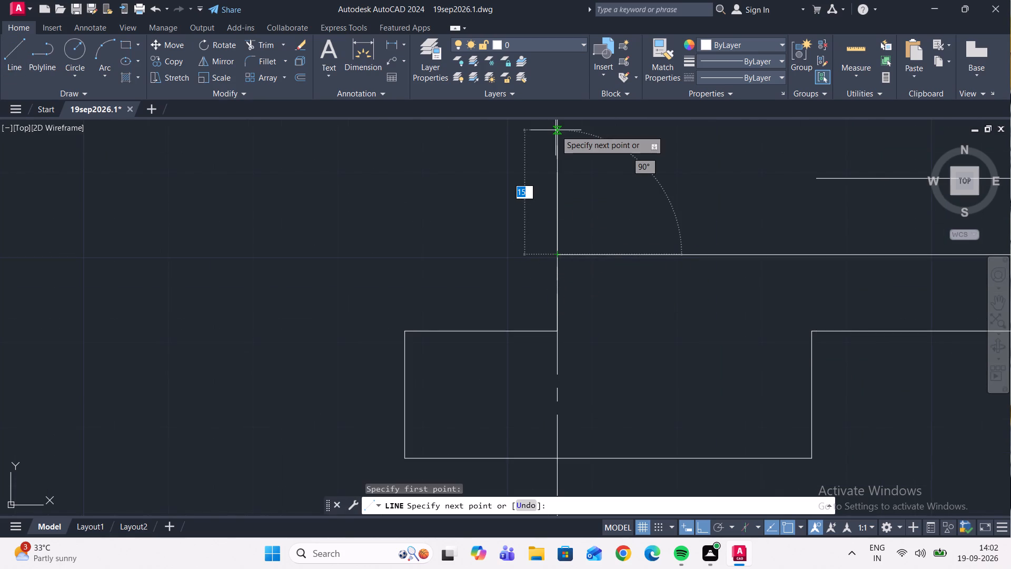
key(8)
key(Return)
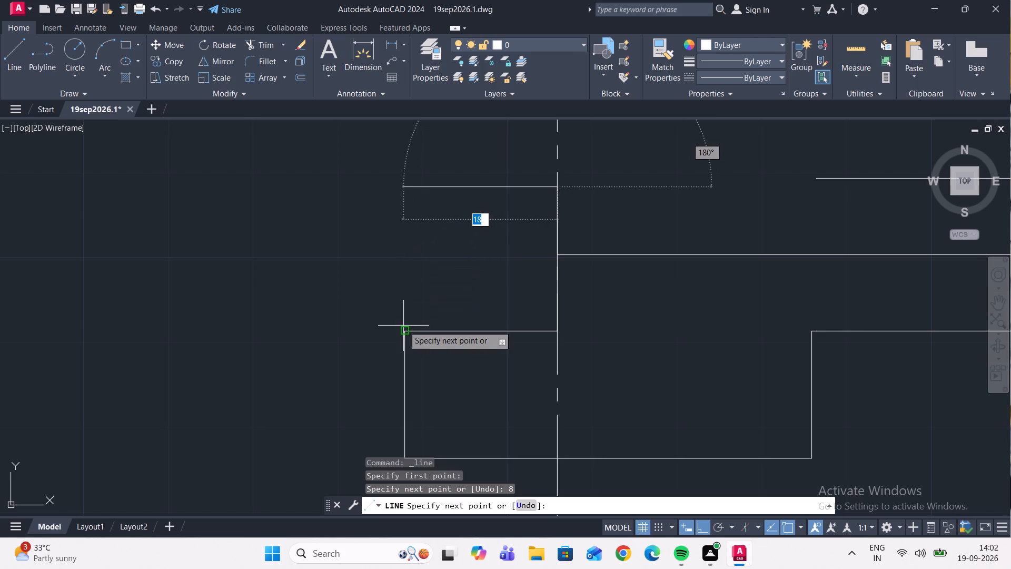
click(402, 279)
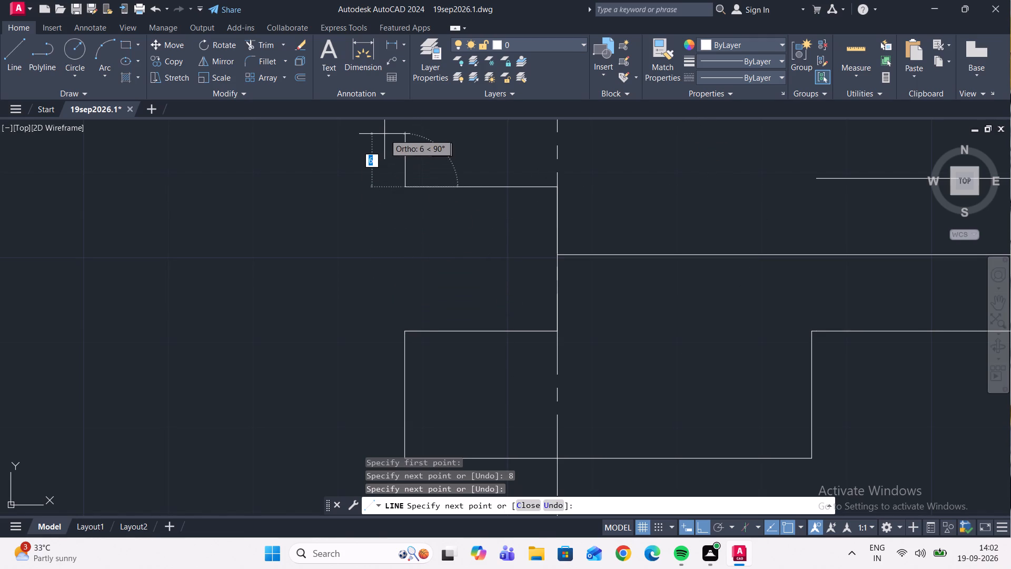
middle_drag(384, 134, 380, 203)
text(15)
key(Return)
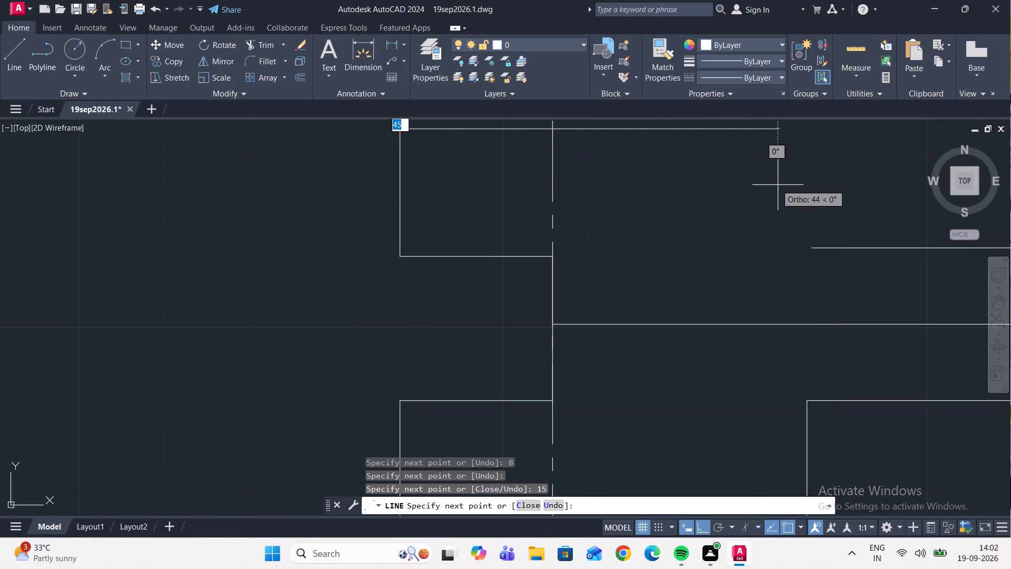
Continue the upper lug outline across to align with the lower lug's inner edge, and down past the upper arm line.
scroll(778, 185, down, 3)
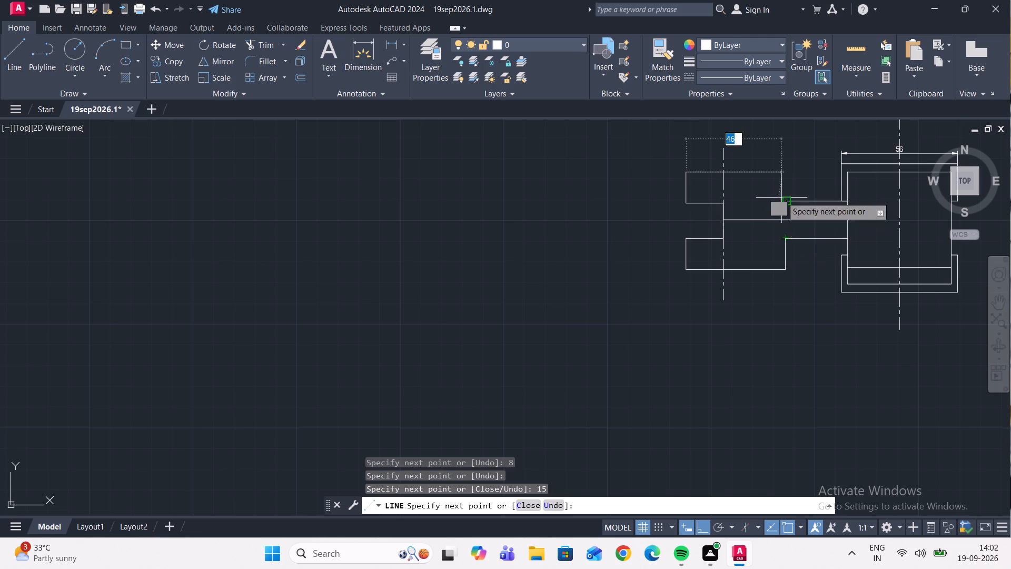
scroll(787, 181, up, 2)
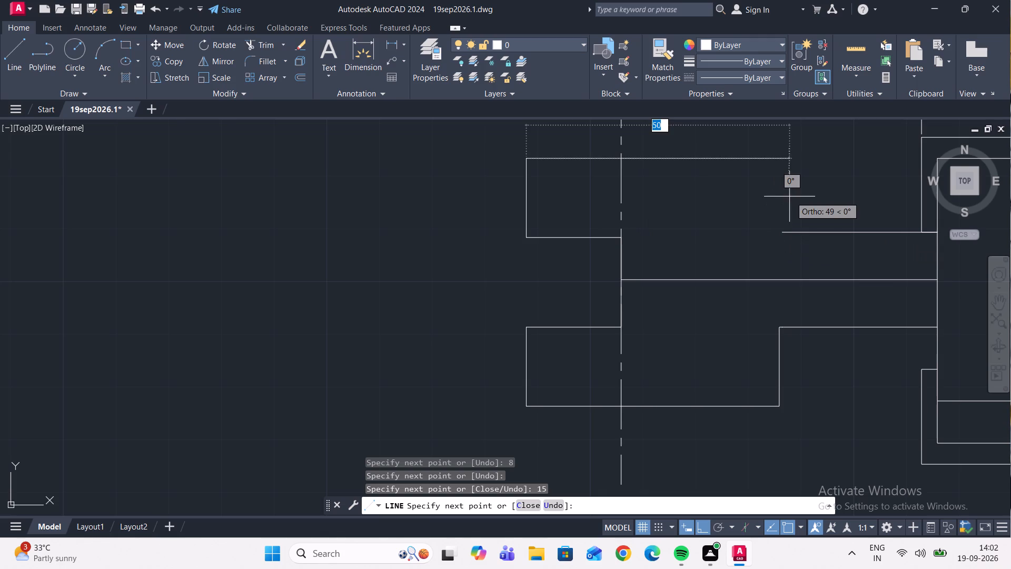
click(779, 301)
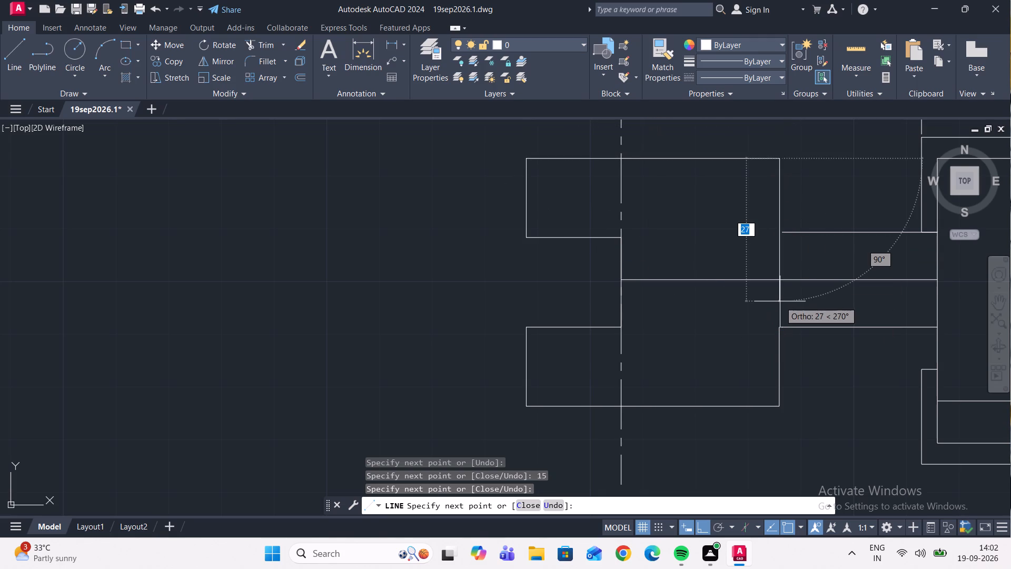
scroll(779, 236, up, 3)
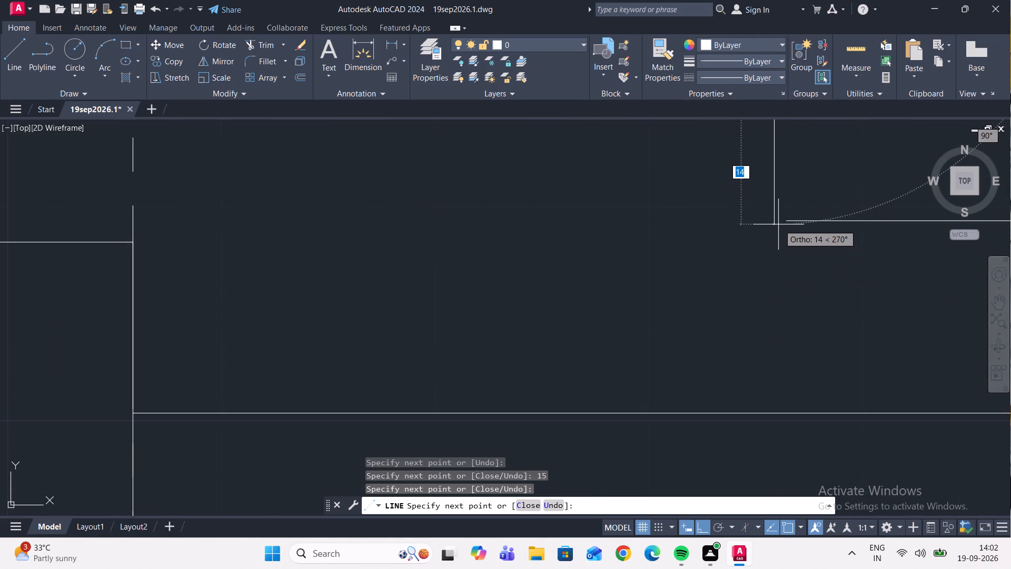
click(782, 299)
key(Escape)
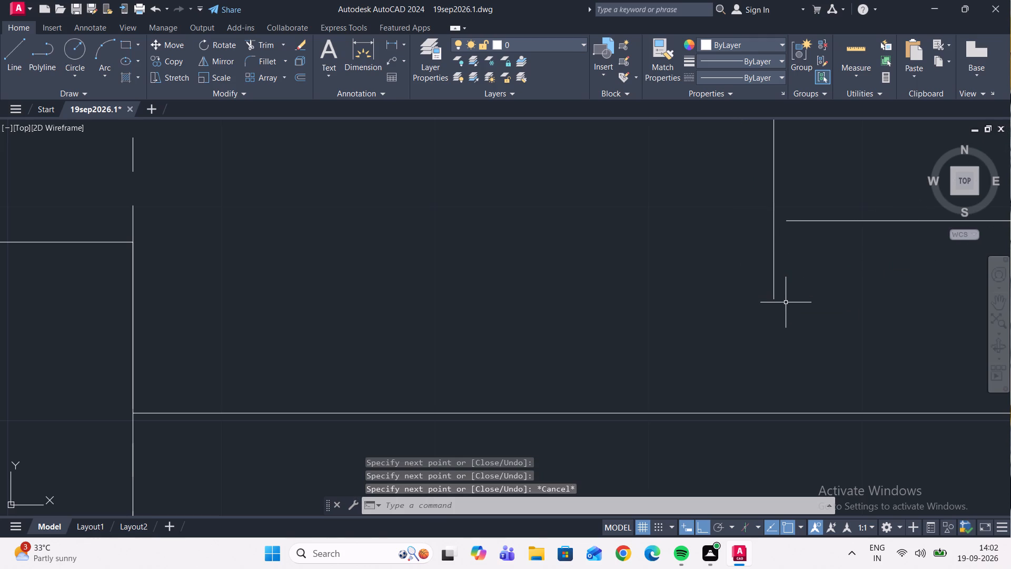
Draw a horizontal line from the upper arm line's free end across the upper lug's inner edge.
click(21, 42)
scroll(775, 248, up, 1)
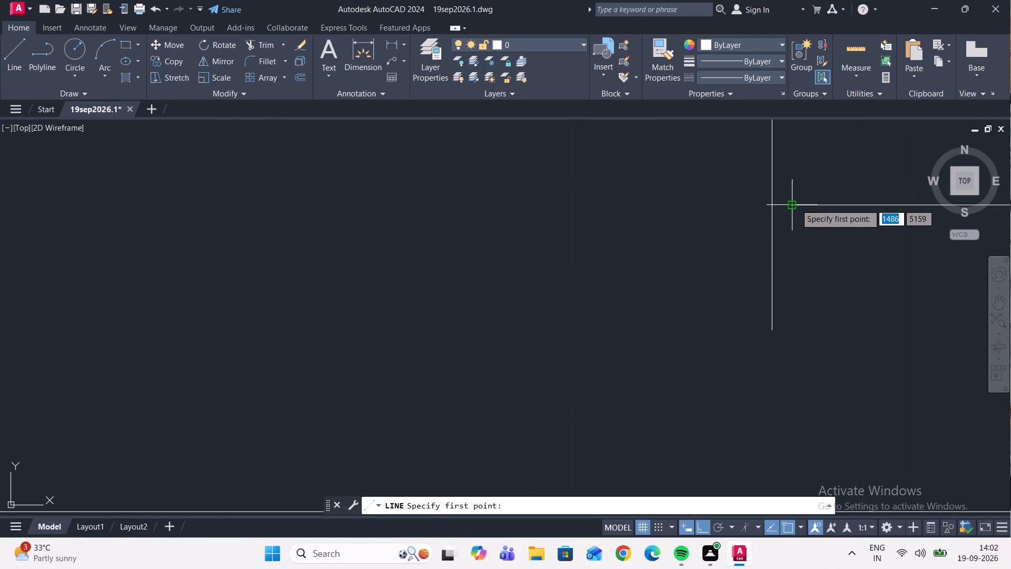
click(796, 204)
click(613, 187)
key(Escape)
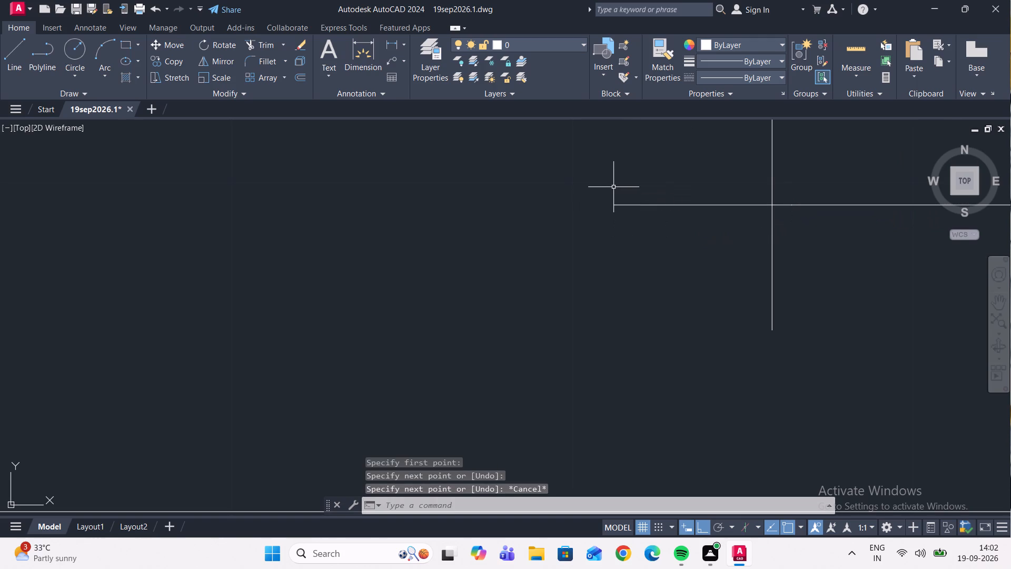
Trim both overhanging ends where the upper arm line meets the upper lug's inner edge to form a clean corner.
click(256, 46)
click(668, 207)
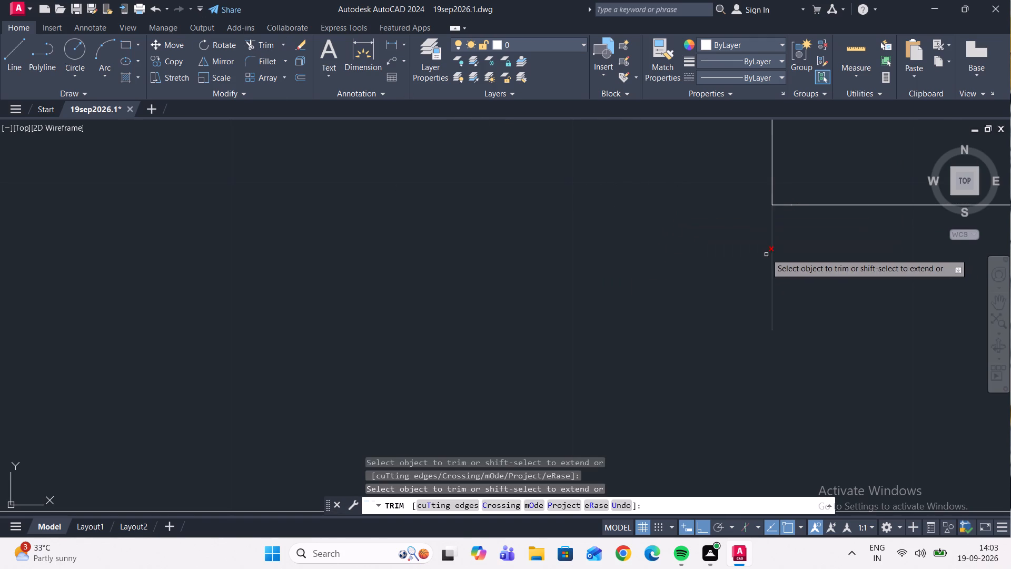
click(774, 244)
Trim away the middle arm line between the fork's centre line and the inner rectangle's edge.
scroll(774, 251, down, 3)
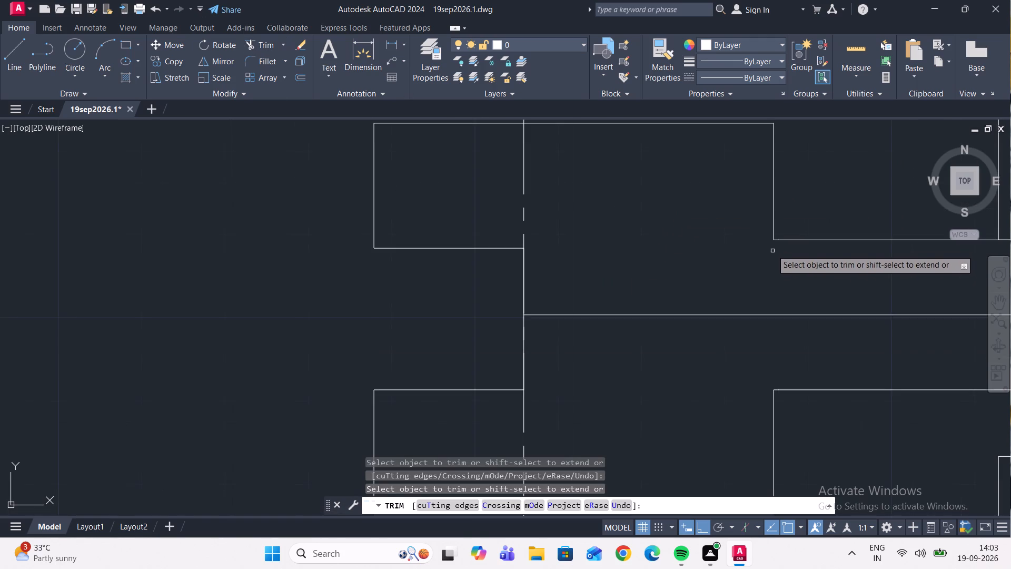
middle_drag(827, 325, 707, 268)
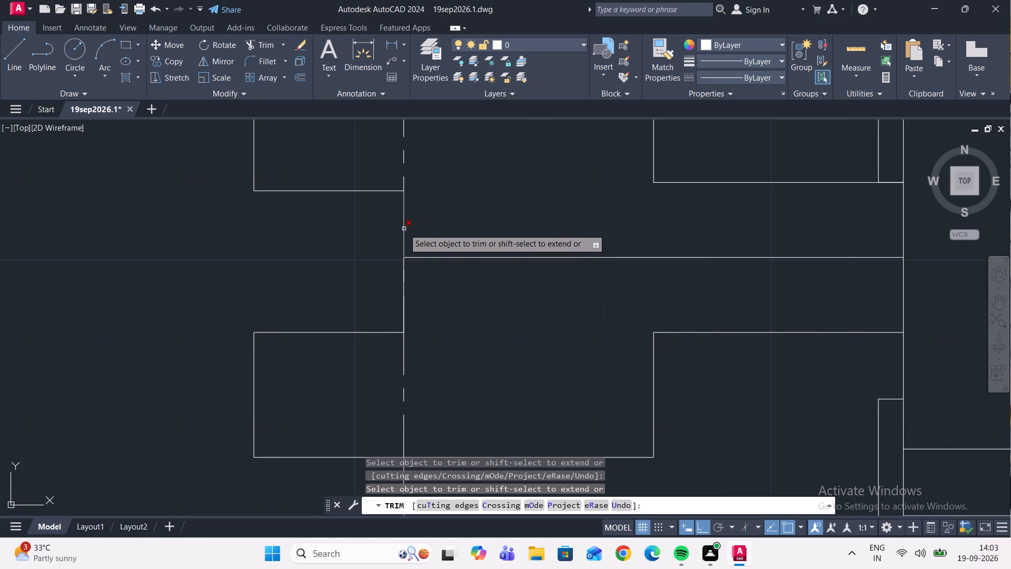
click(475, 258)
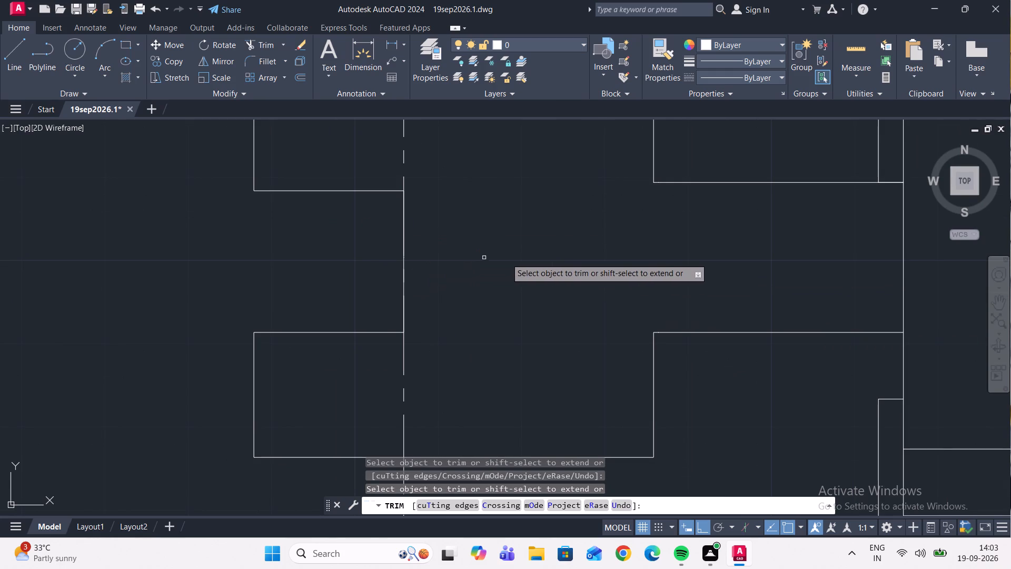
middle_drag(618, 261, 412, 258)
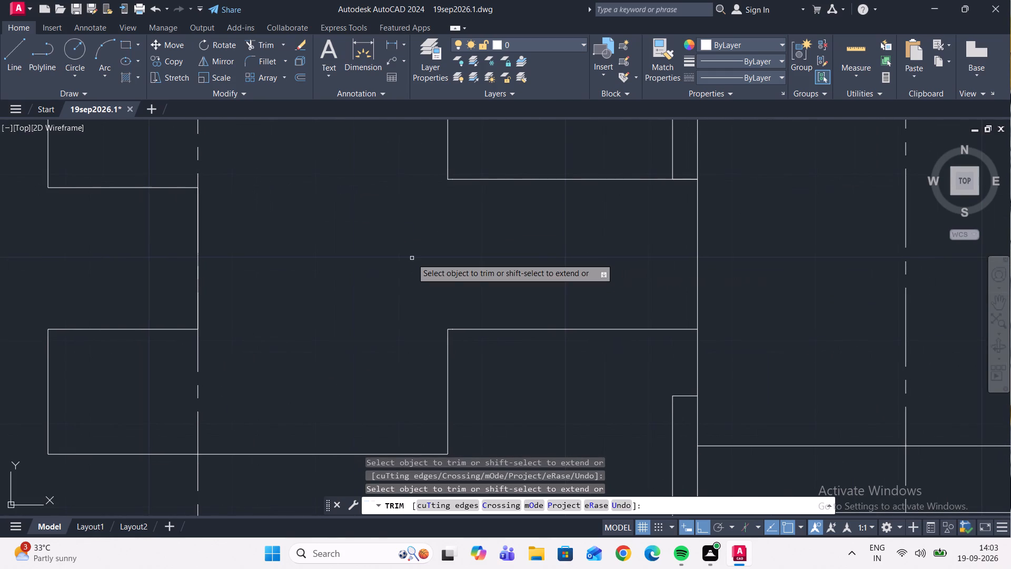
middle_drag(527, 257, 412, 268)
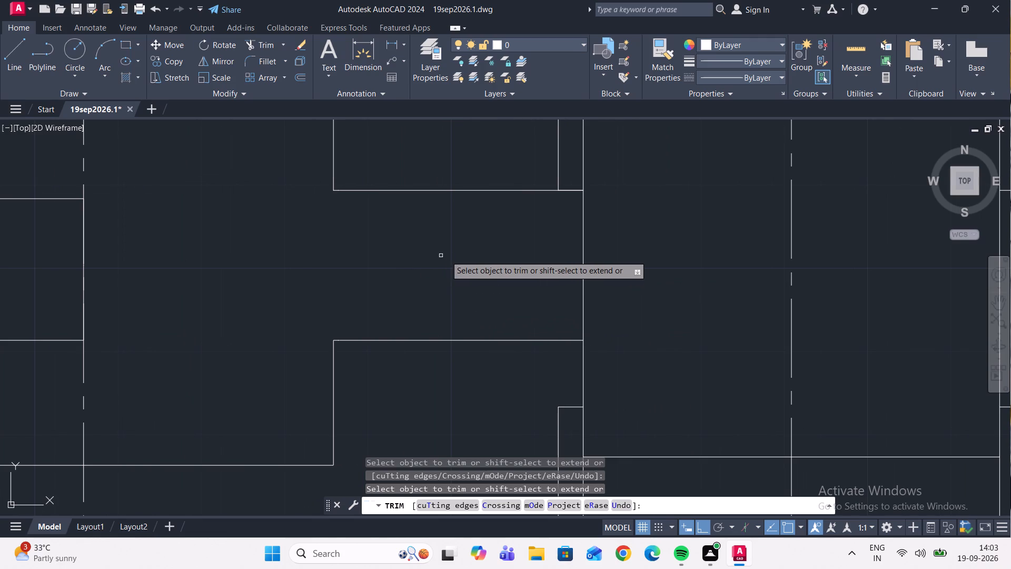
Draw a vertical projection line from where the arm's top edge meets the Ø50 circle in the front view down past the lower view's outline.
middle_drag(451, 259, 310, 271)
scroll(352, 275, down, 3)
scroll(402, 253, down, 3)
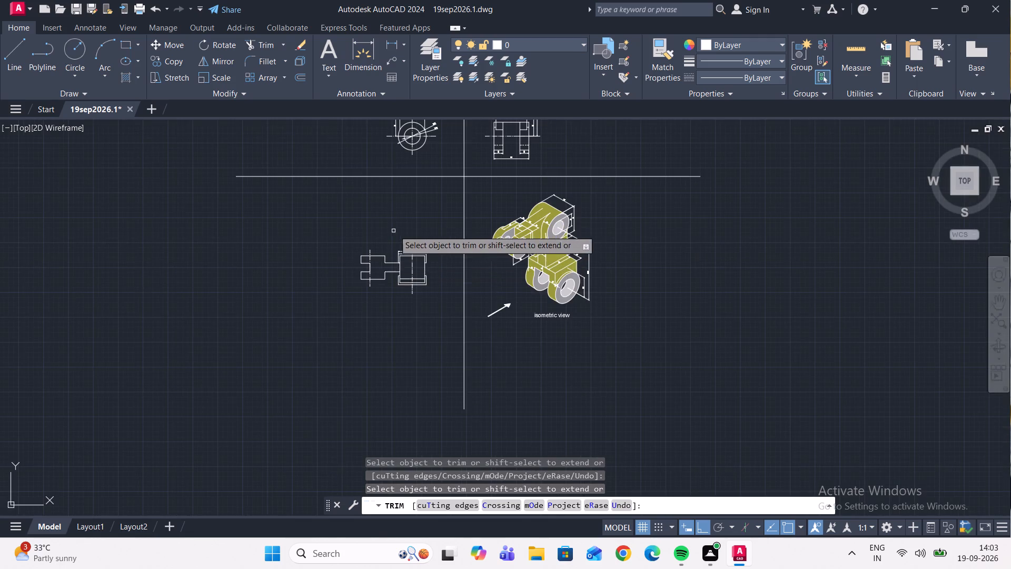
middle_drag(395, 235, 401, 318)
middle_drag(418, 303, 422, 338)
scroll(422, 235, up, 1)
scroll(409, 138, up, 2)
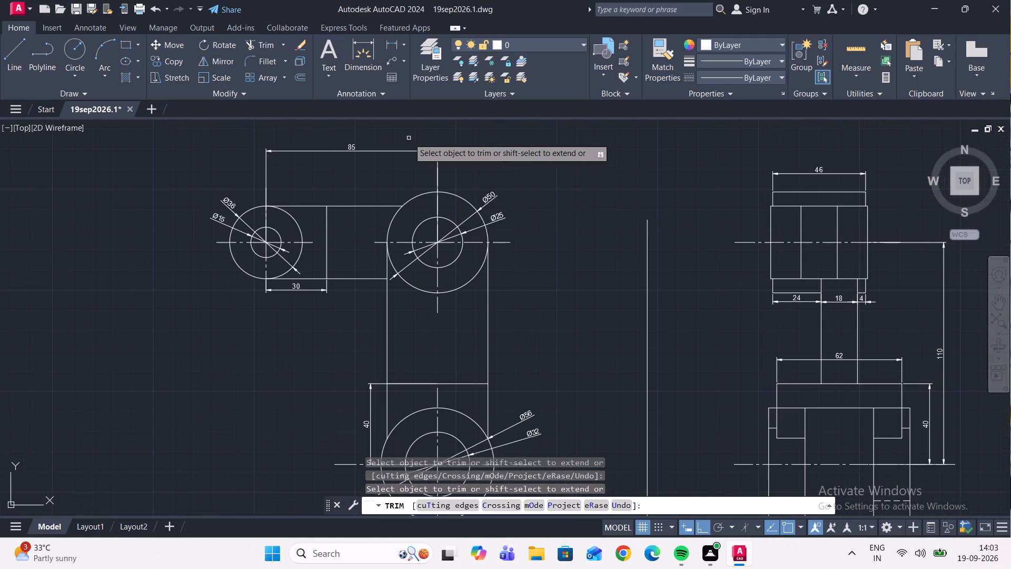
click(17, 57)
scroll(414, 233, up, 3)
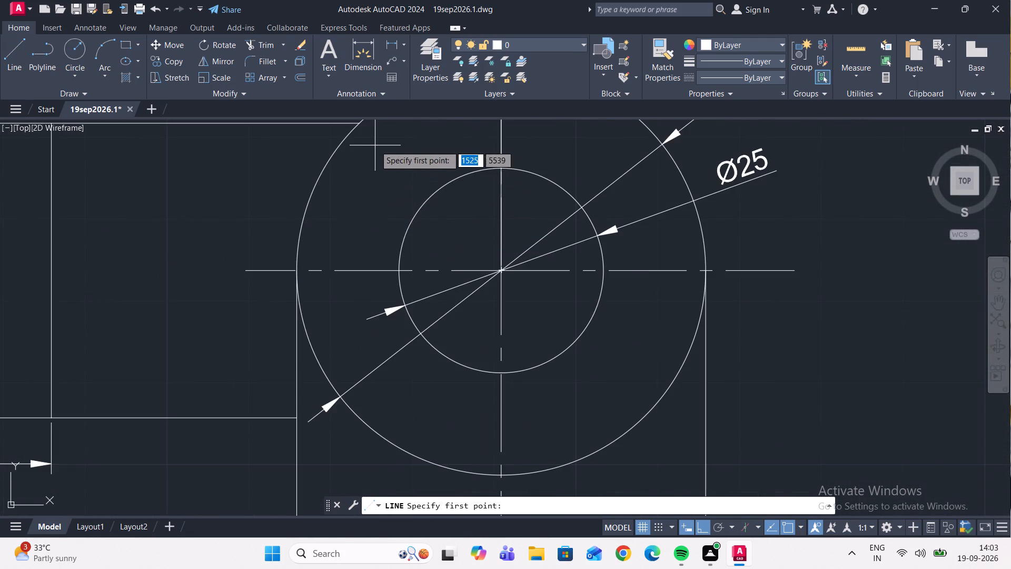
middle_drag(370, 133, 356, 268)
click(346, 259)
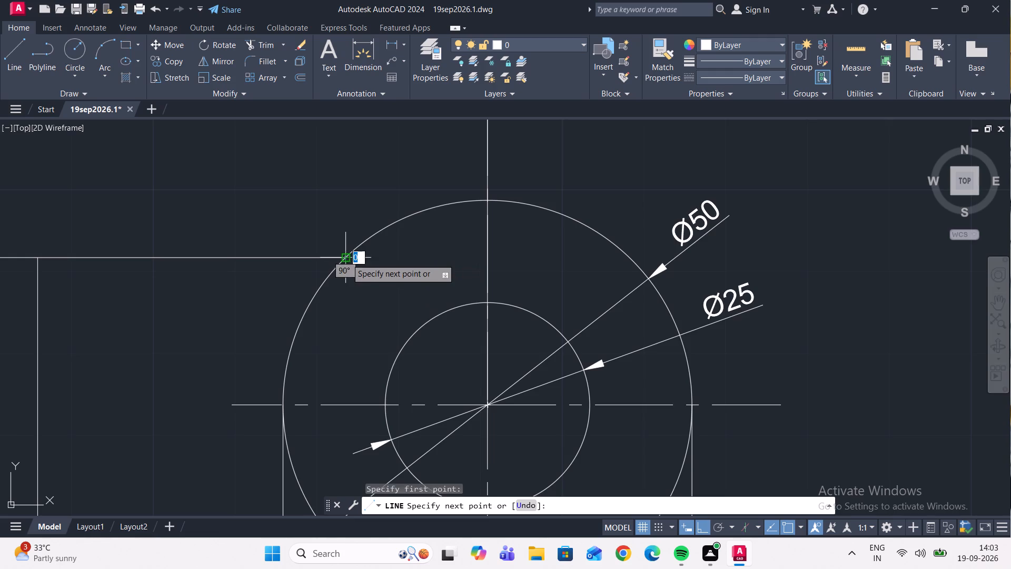
scroll(346, 249, down, 5)
scroll(354, 409, down, 2)
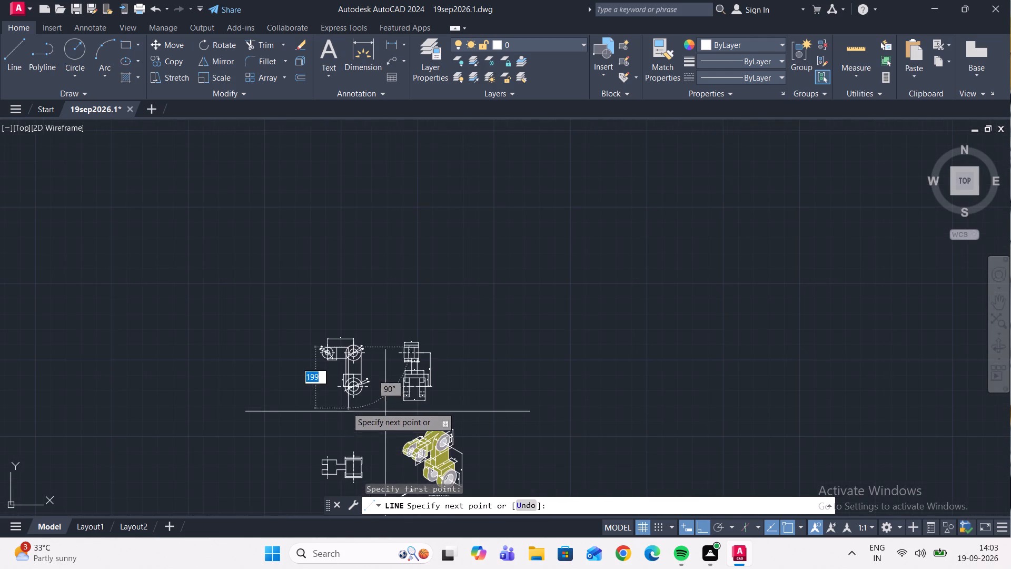
middle_drag(346, 427, 359, 301)
scroll(360, 345, up, 4)
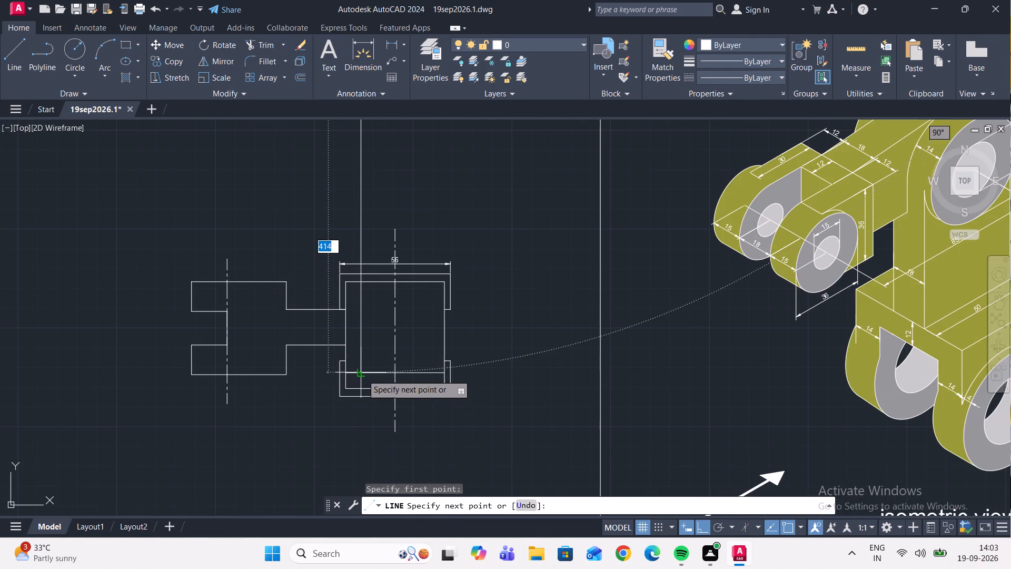
click(364, 423)
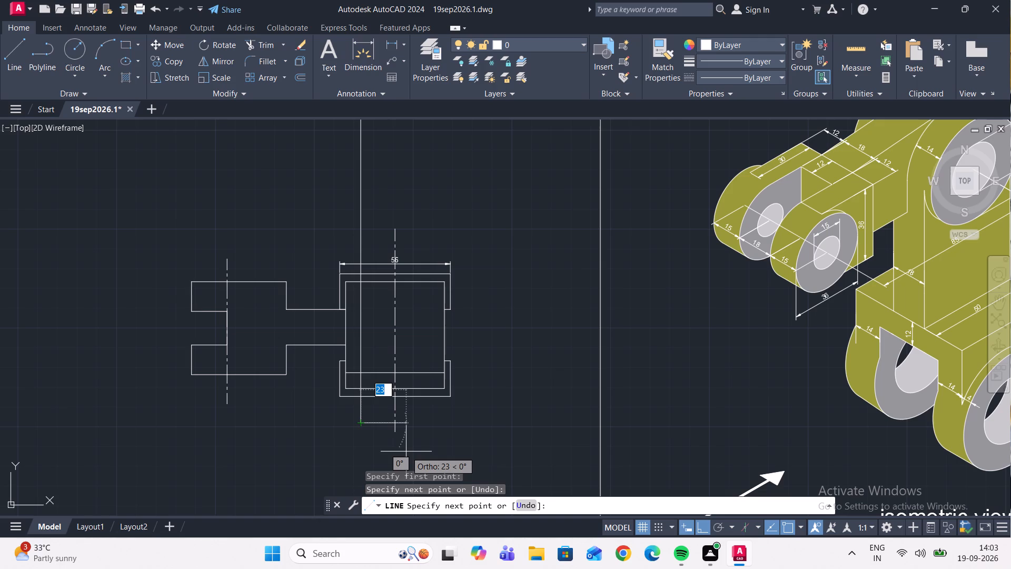
key(Escape)
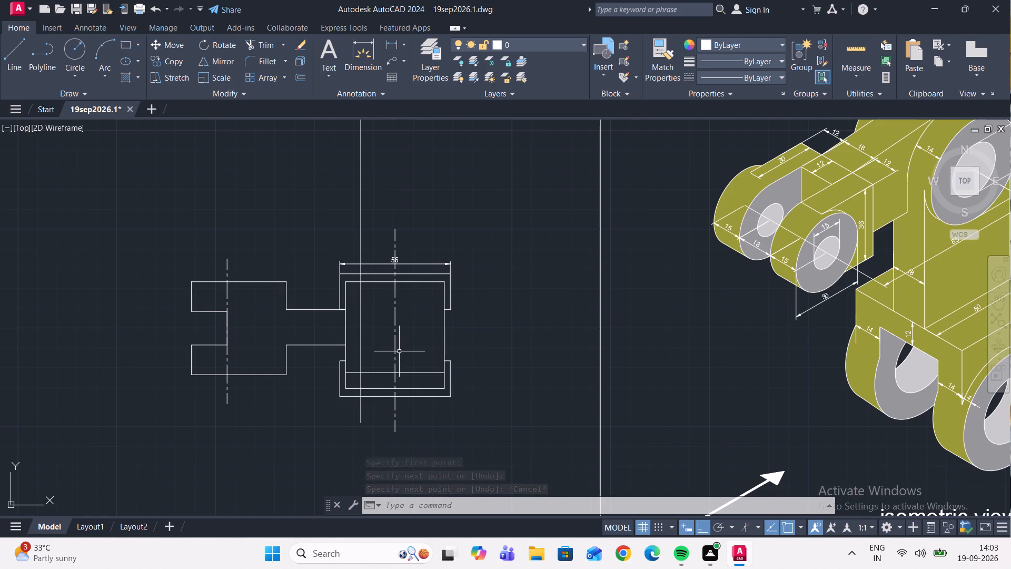
Extend the upper and lower arm lines in the lower view with horizontal lines from the inner rectangle's edge past the projection line.
scroll(352, 323, up, 2)
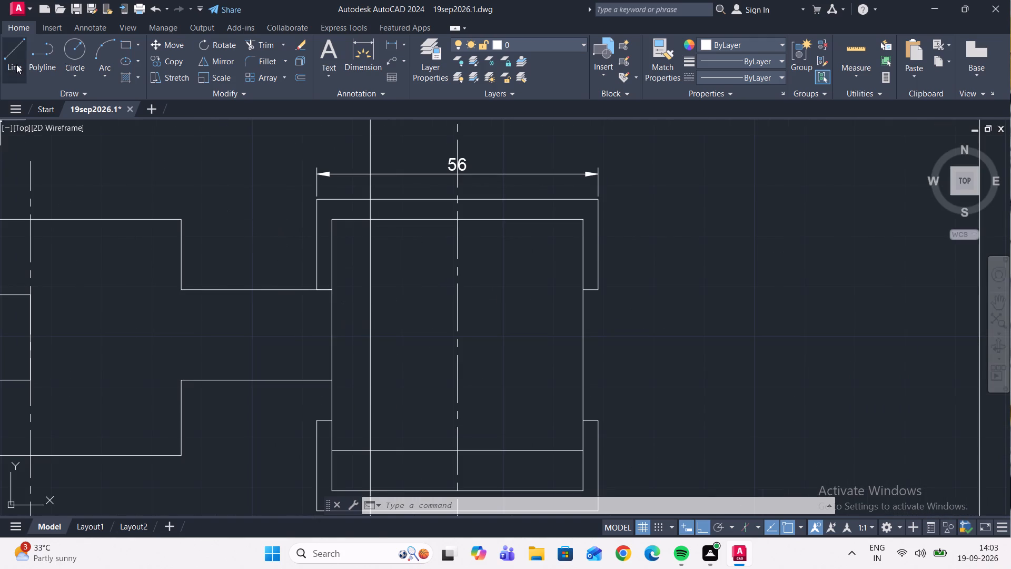
click(16, 64)
scroll(335, 291, up, 1)
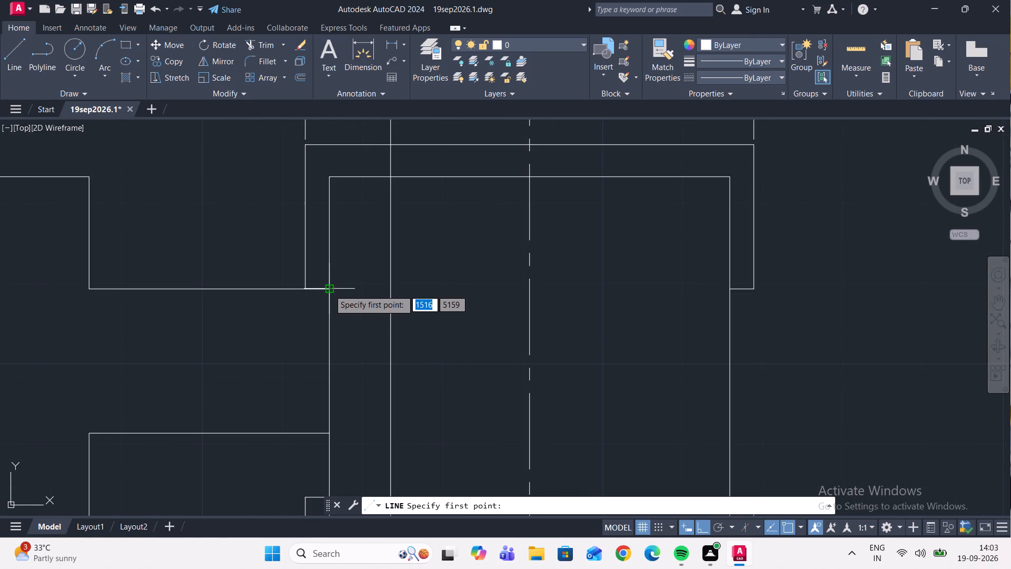
scroll(329, 291, up, 2)
click(328, 284)
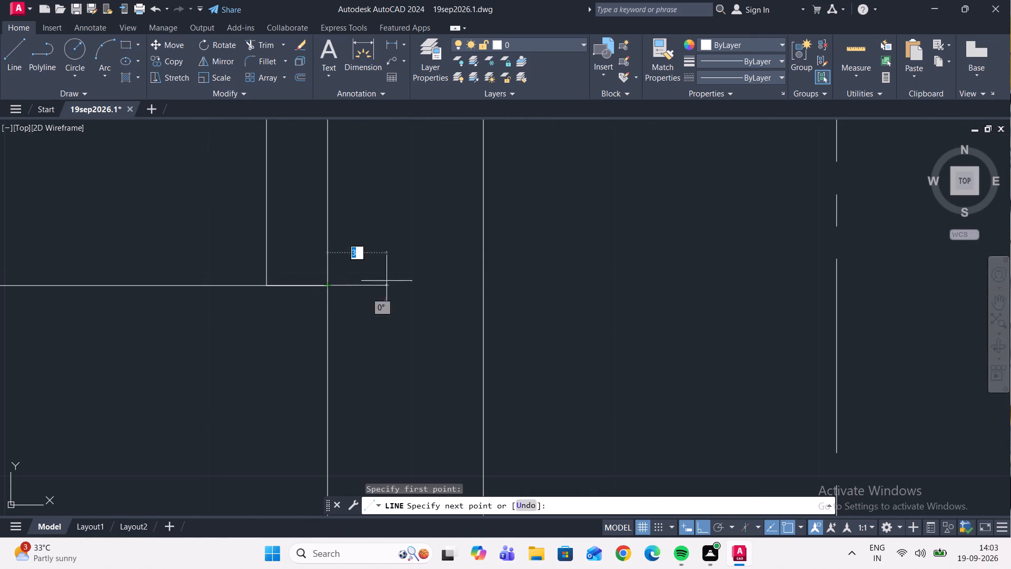
click(537, 272)
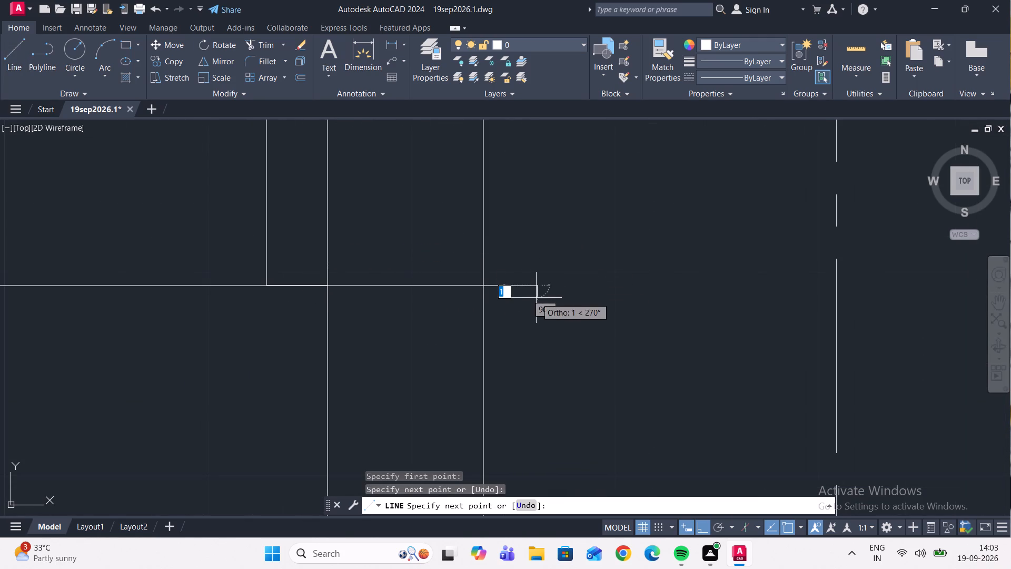
click(8, 45)
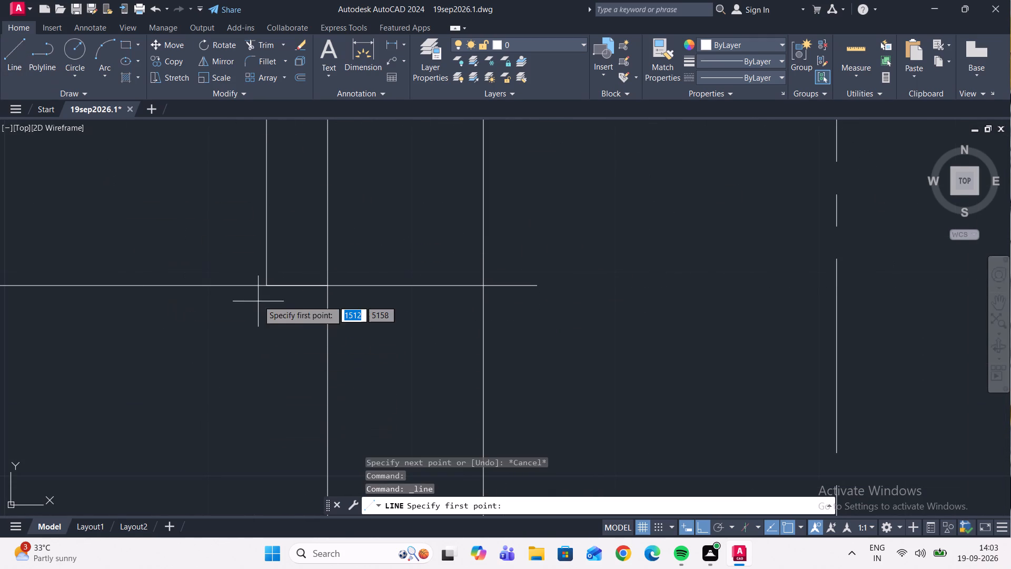
scroll(262, 281, down, 2)
click(290, 423)
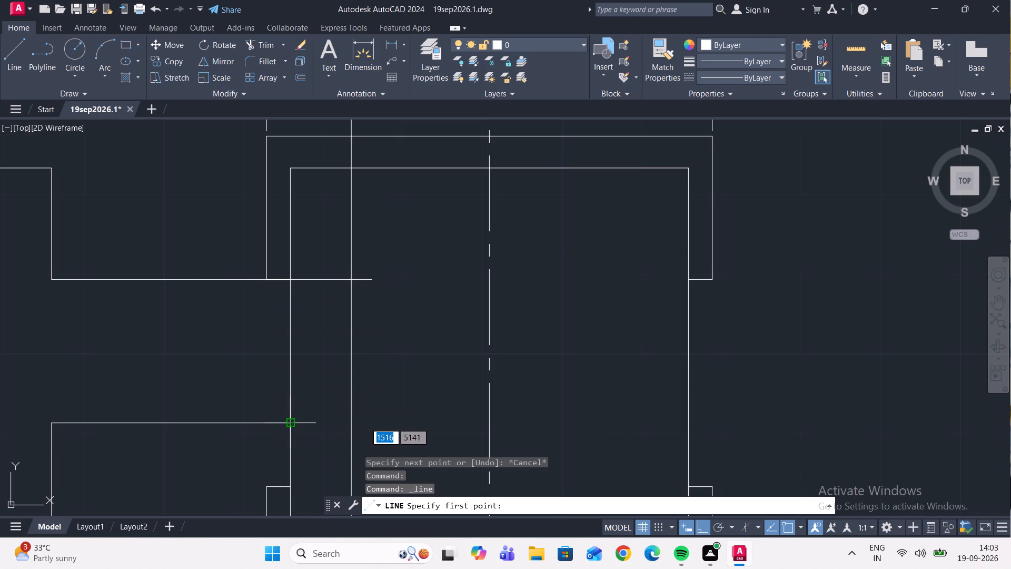
click(381, 418)
key(Escape)
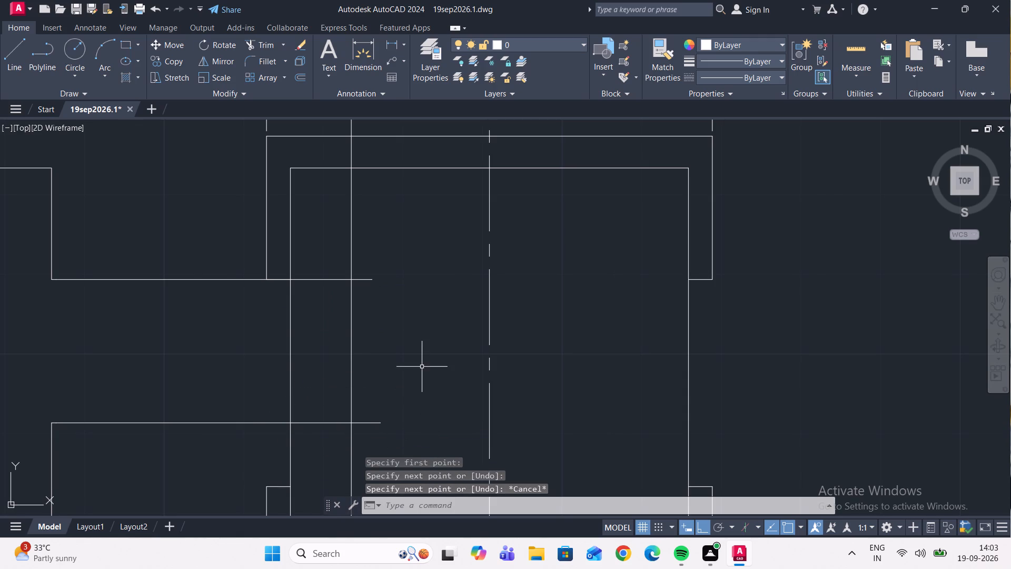
Trim the overhanging ends of both extended arm lines back to the projection line.
click(264, 51)
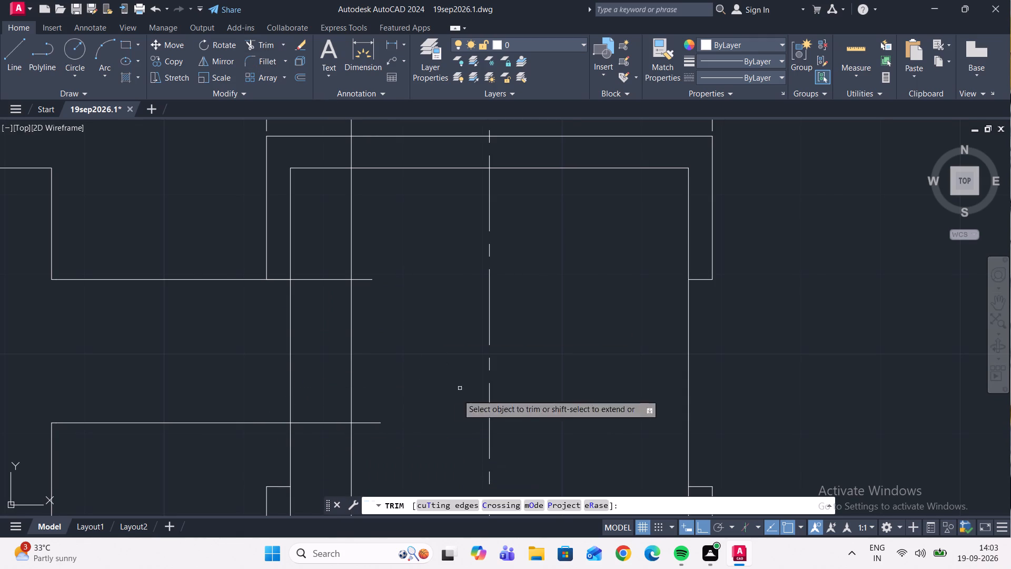
click(355, 278)
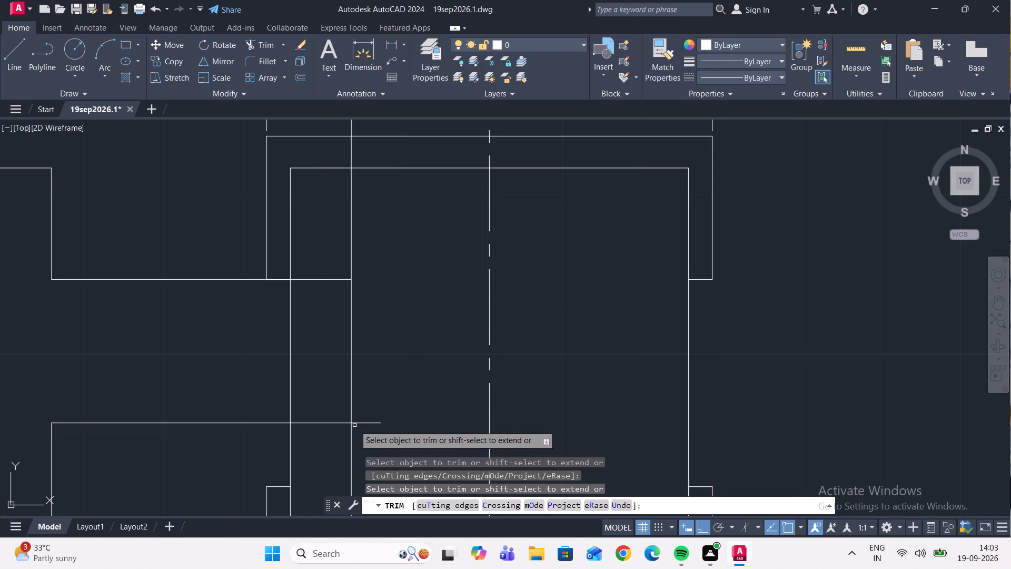
click(359, 422)
Trim the projection line between the lower arm line and the rectangle's lower horizontal line, and everything above the upper arm line.
scroll(400, 380, down, 3)
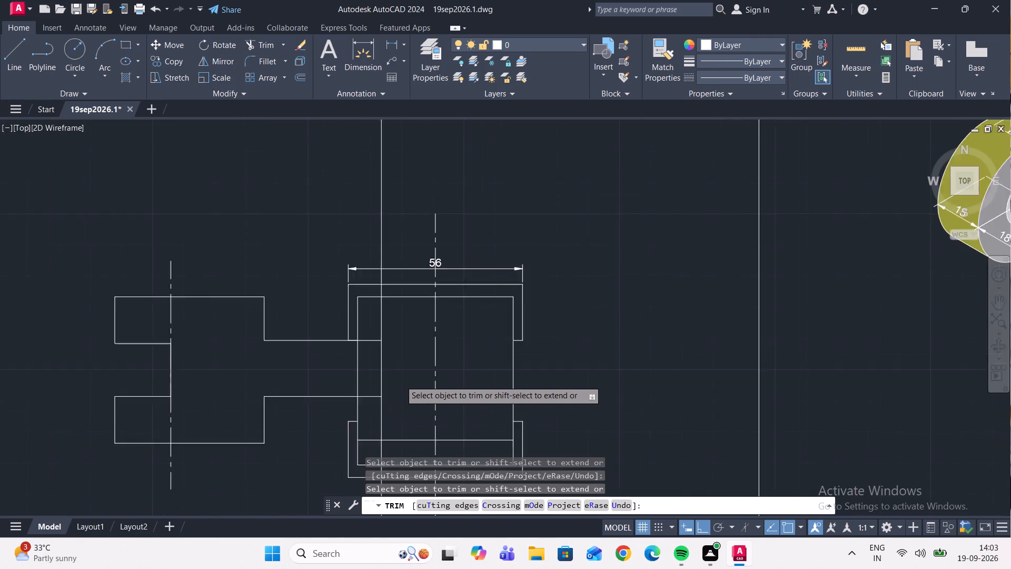
click(388, 409)
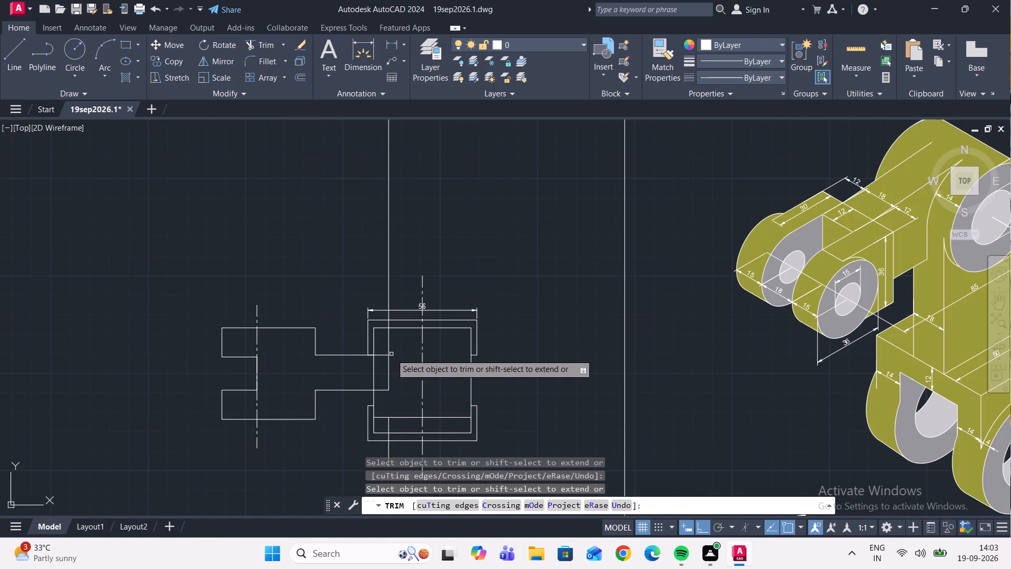
click(389, 347)
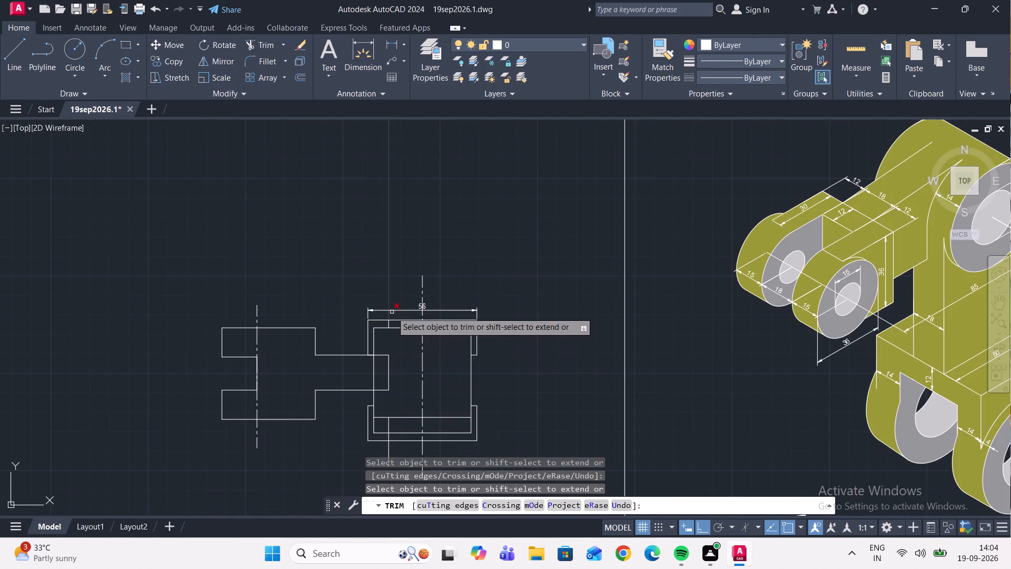
scroll(392, 311, up, 4)
click(359, 391)
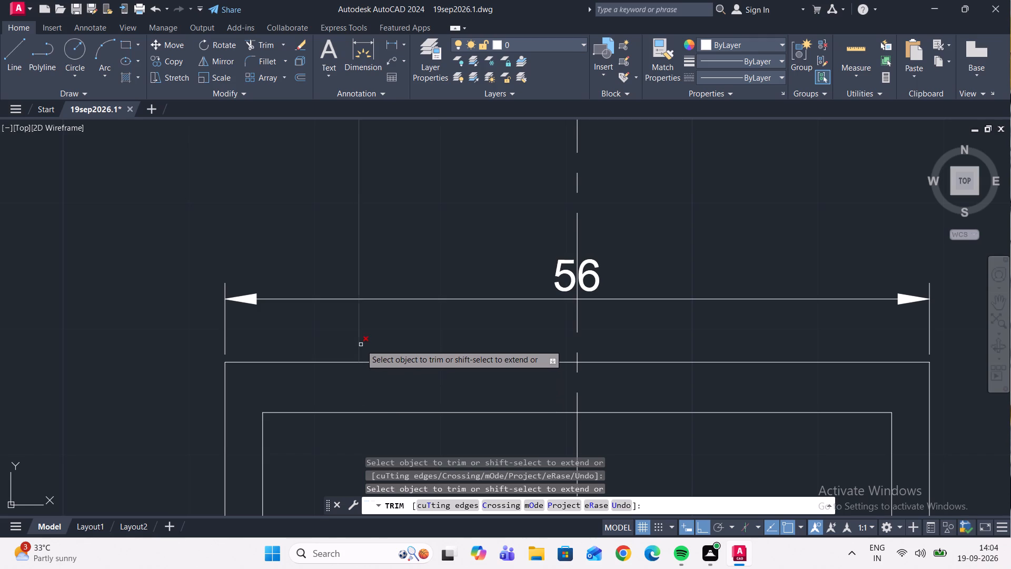
click(361, 345)
Trim the leftover projection line pieces from the rectangle's lower horizontal line down past the outer outline.
scroll(361, 345, down, 4)
scroll(382, 261, down, 4)
middle_drag(382, 247, 388, 254)
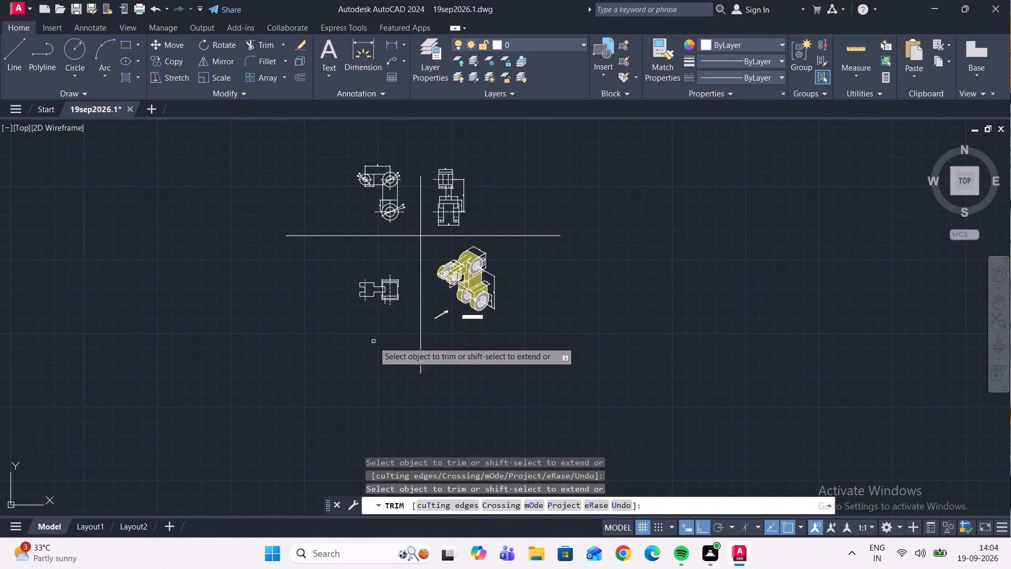
scroll(372, 330, up, 3)
scroll(397, 264, up, 3)
middle_drag(429, 246, 359, 417)
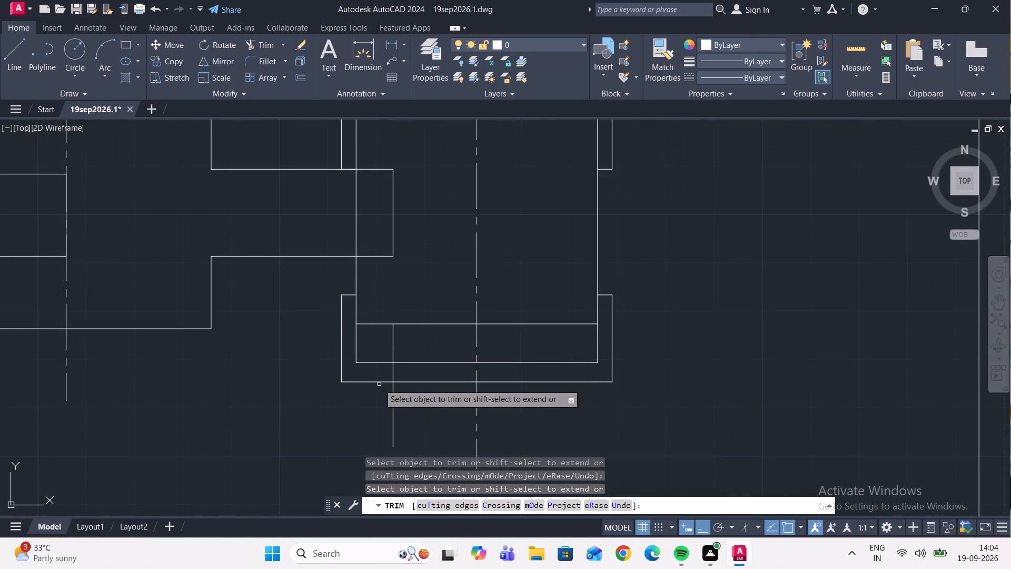
scroll(395, 358, up, 3)
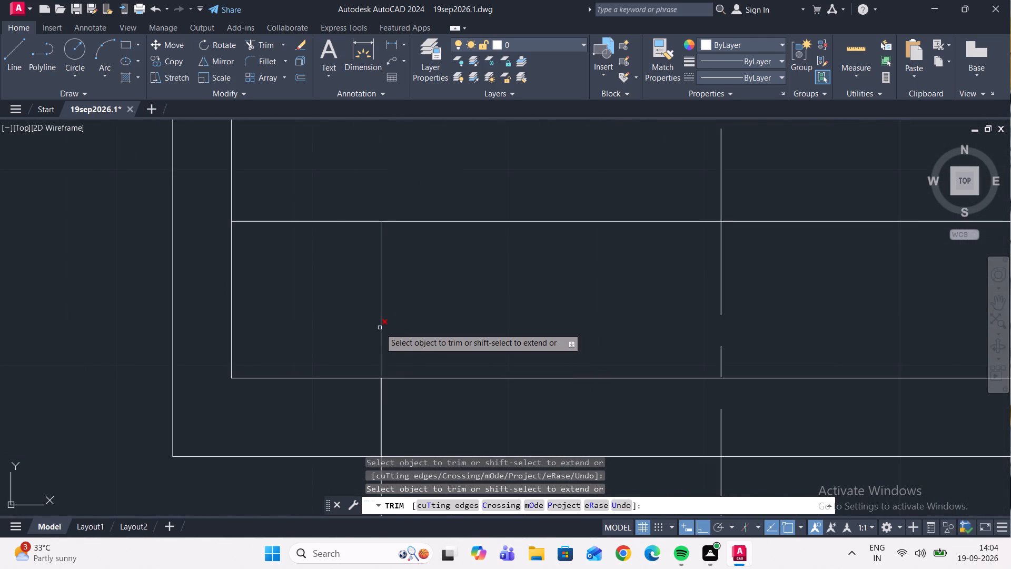
click(380, 327)
click(380, 402)
scroll(388, 376, down, 4)
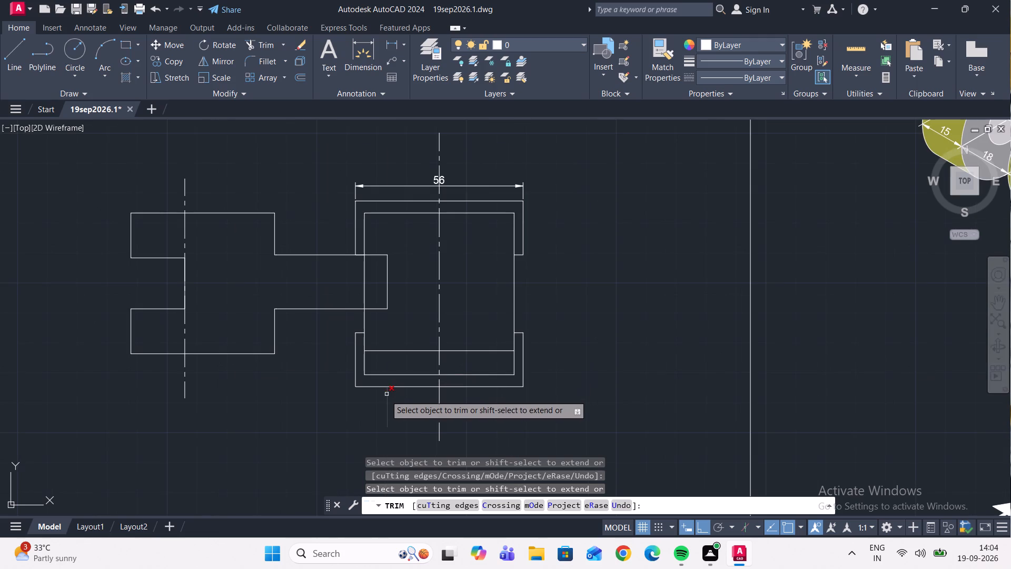
click(389, 410)
scroll(383, 419, down, 2)
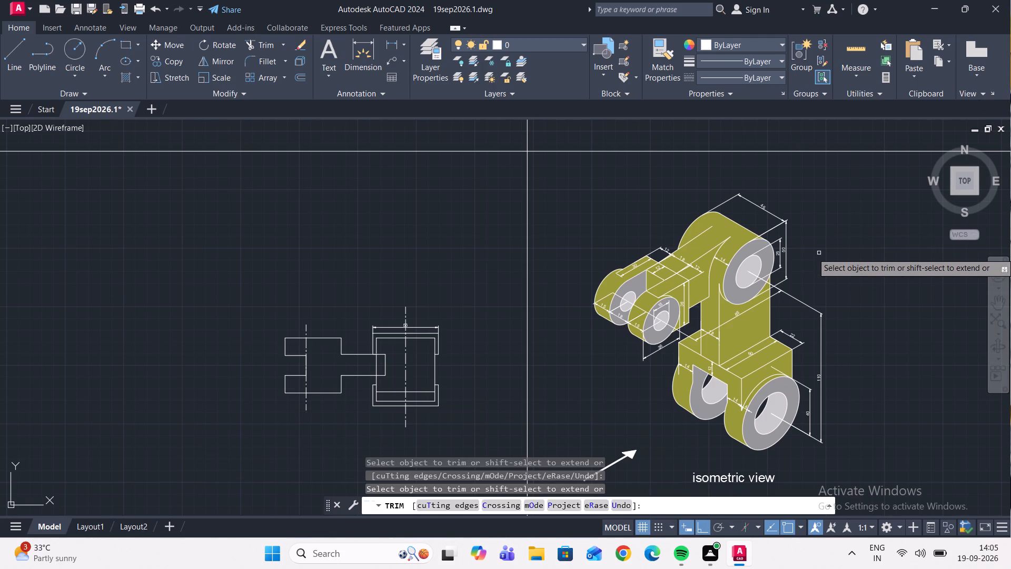
key(Escape)
Examine the front, side and lower views and their dimensions against the isometric view.
scroll(453, 311, down, 2)
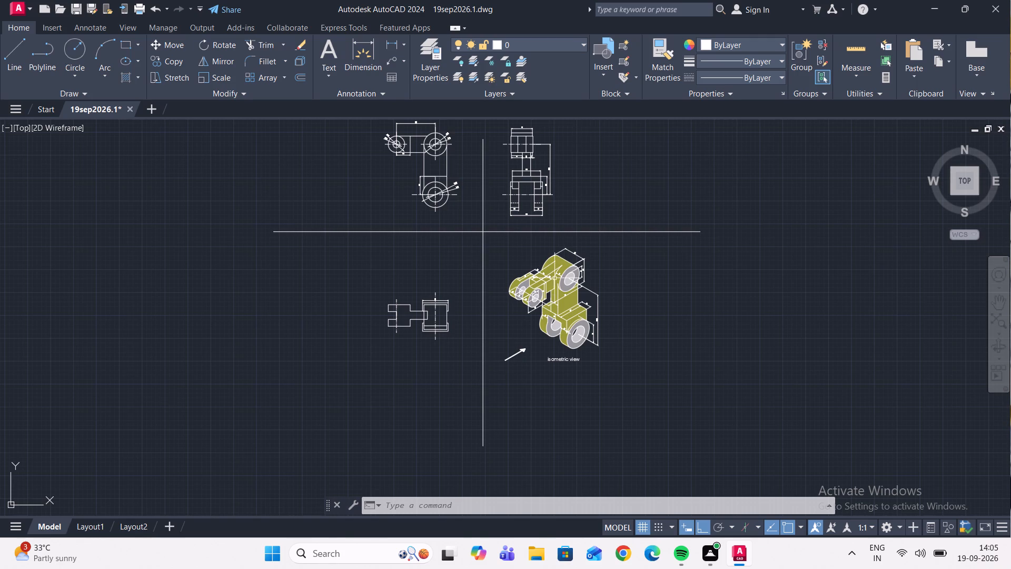
scroll(563, 260, down, 2)
scroll(538, 281, up, 2)
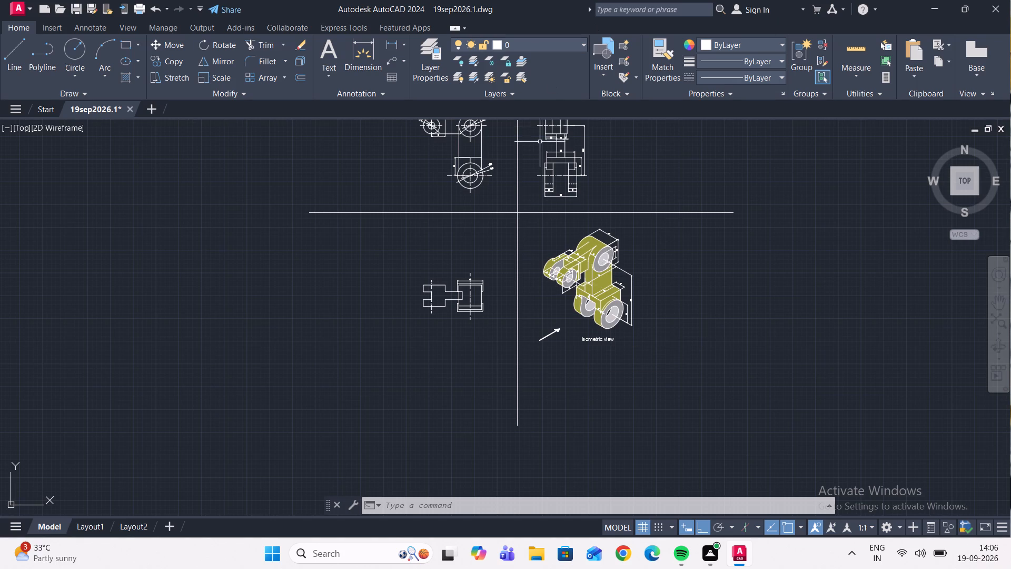
scroll(550, 225, down, 2)
scroll(538, 191, up, 2)
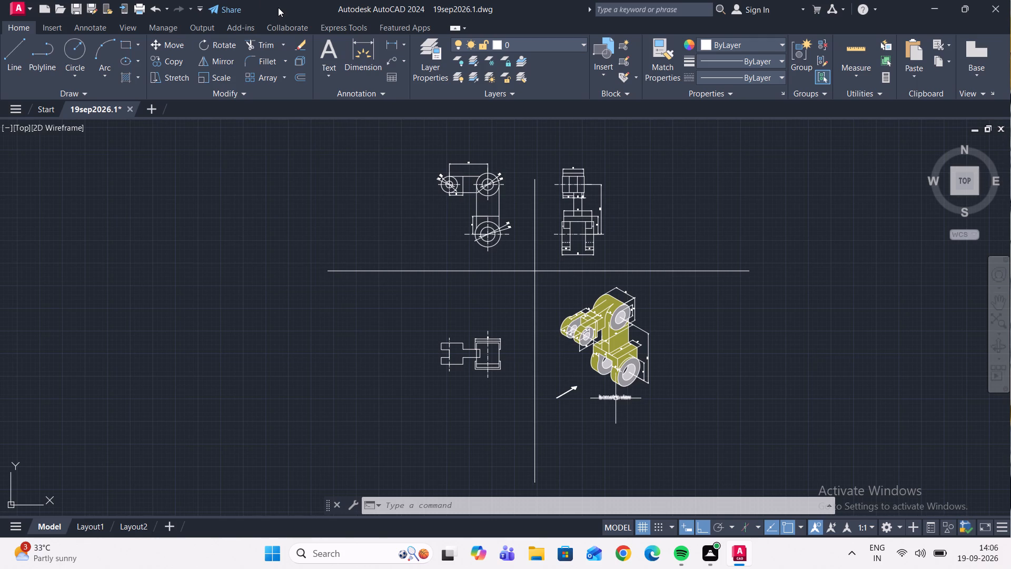
scroll(346, 79, down, 1)
scroll(503, 278, down, 1)
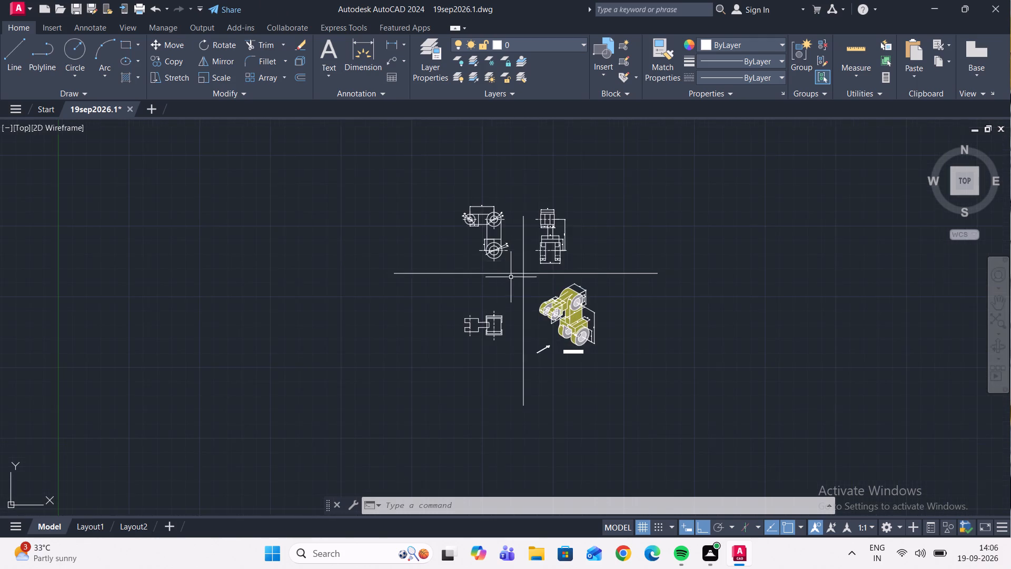
scroll(514, 222, up, 2)
scroll(422, 175, up, 2)
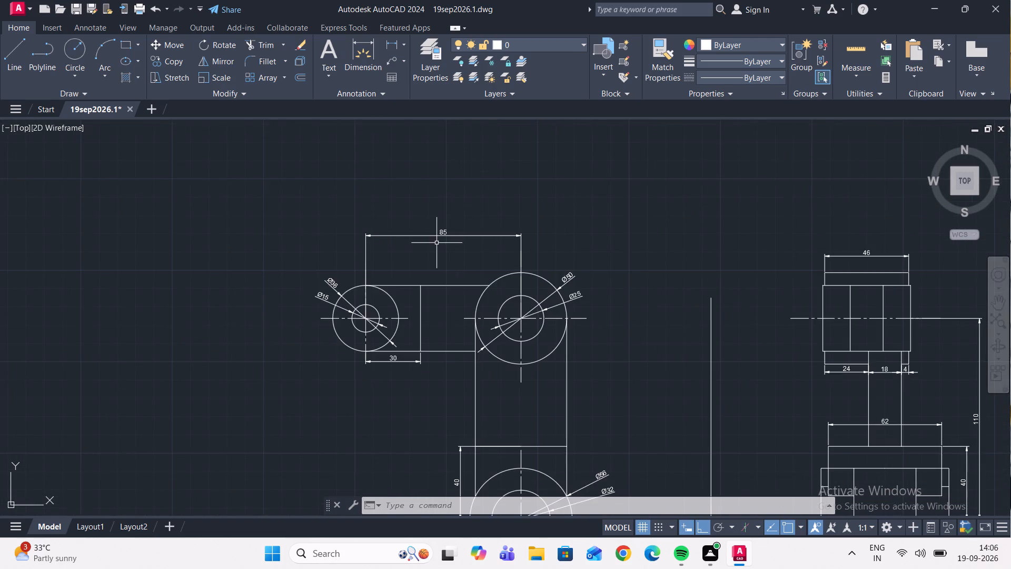
scroll(436, 242, up, 2)
scroll(437, 224, down, 2)
scroll(390, 288, up, 1)
scroll(319, 261, down, 1)
scroll(299, 286, up, 2)
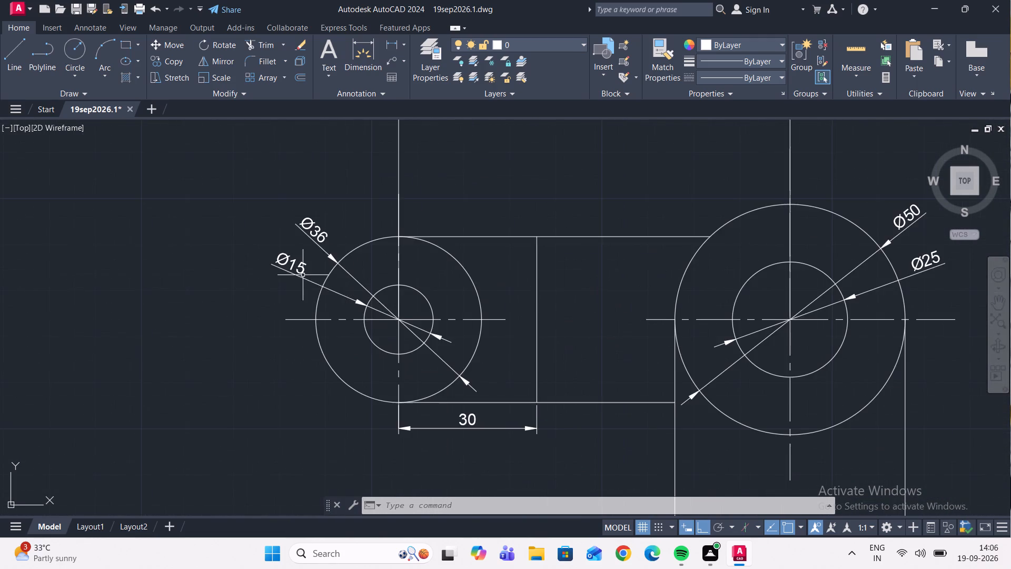
middle_drag(335, 252, 166, 175)
middle_drag(219, 234, 122, 186)
scroll(292, 233, down, 2)
middle_drag(368, 266, 213, 168)
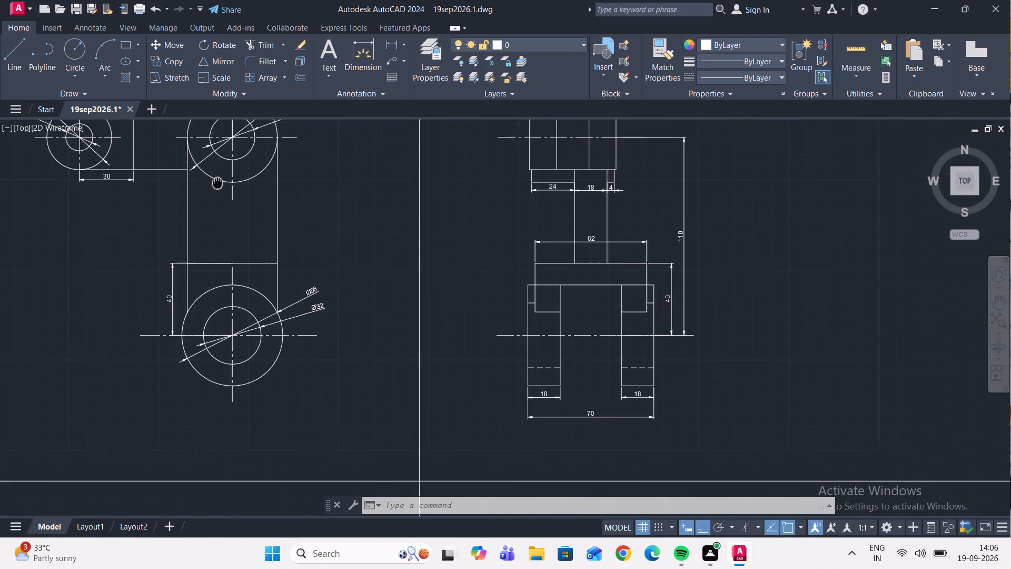
middle_drag(213, 168, 213, 165)
scroll(184, 236, up, 1)
middle_drag(239, 217, 163, 209)
scroll(281, 243, down, 3)
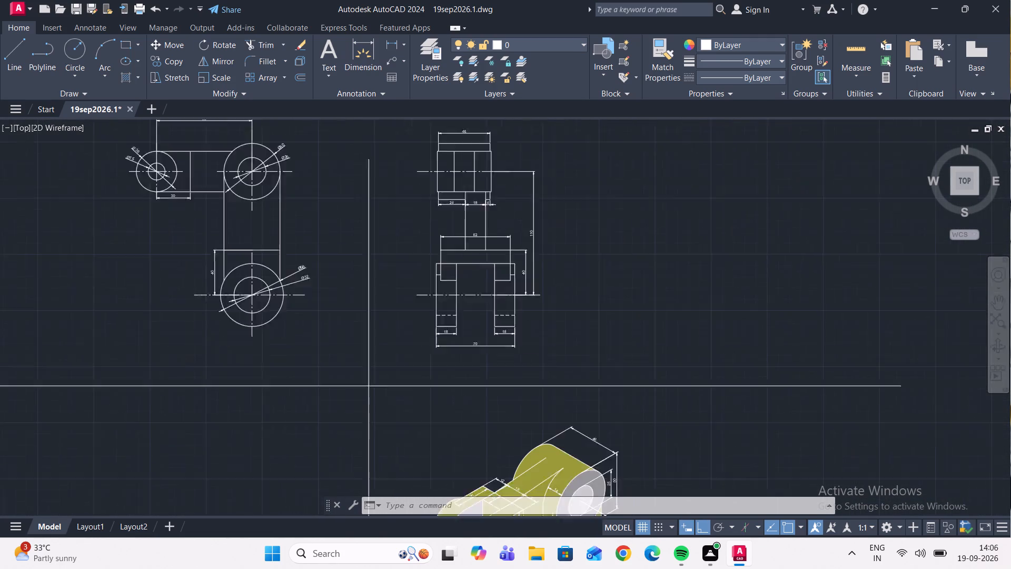
middle_drag(391, 212, 392, 150)
scroll(419, 114, up, 3)
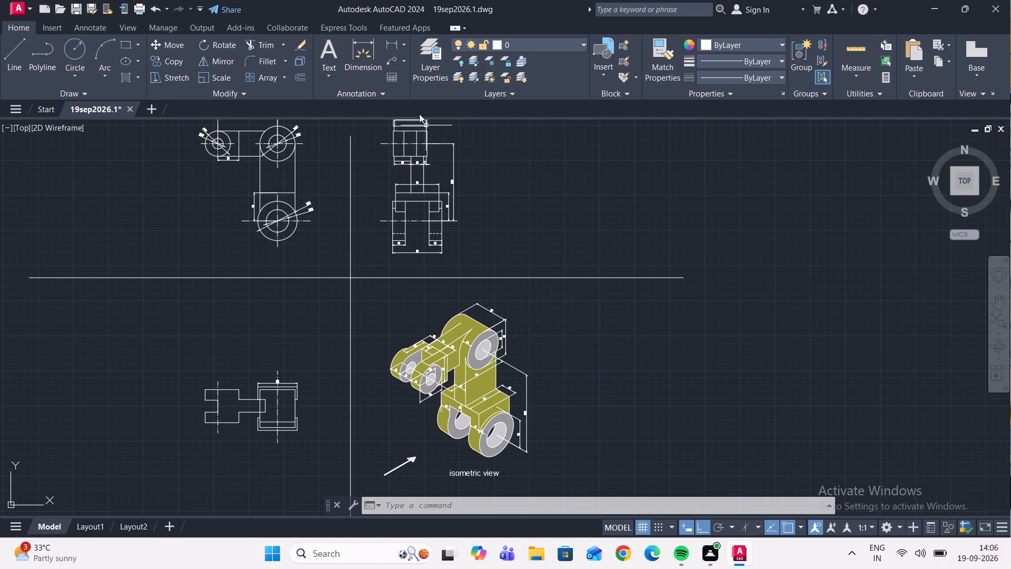
Compare the lower view's fork and arm with the front view, the side view and the isometric view's dimensions.
middle_drag(375, 171, 363, 249)
scroll(391, 227, up, 4)
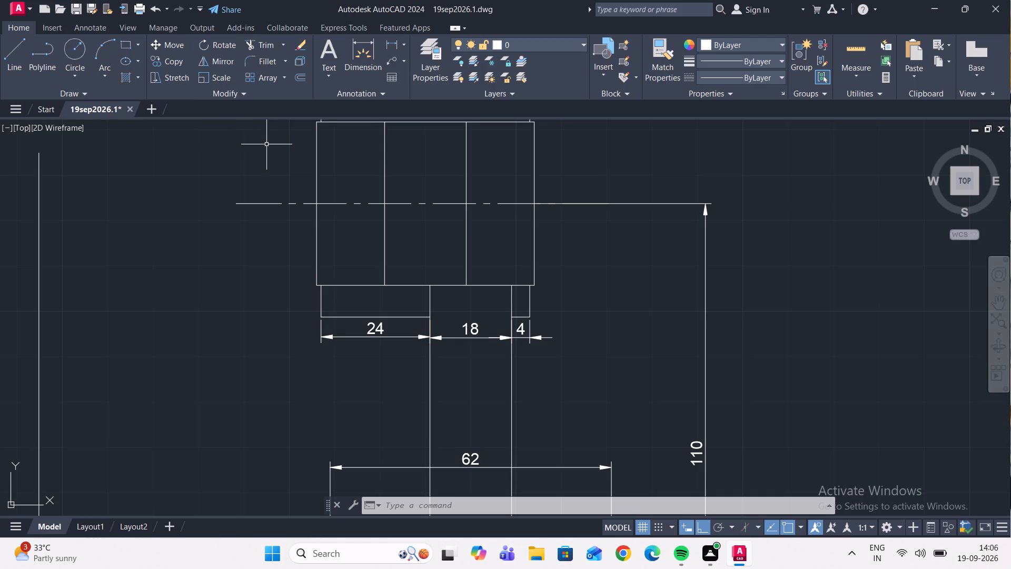
scroll(356, 167, down, 4)
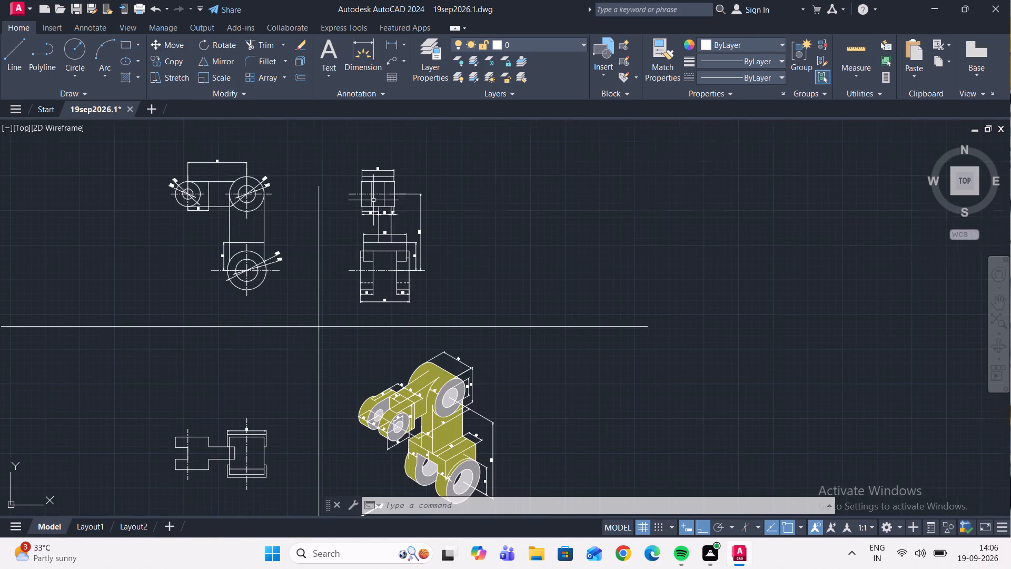
scroll(432, 193, down, 1)
scroll(425, 210, up, 1)
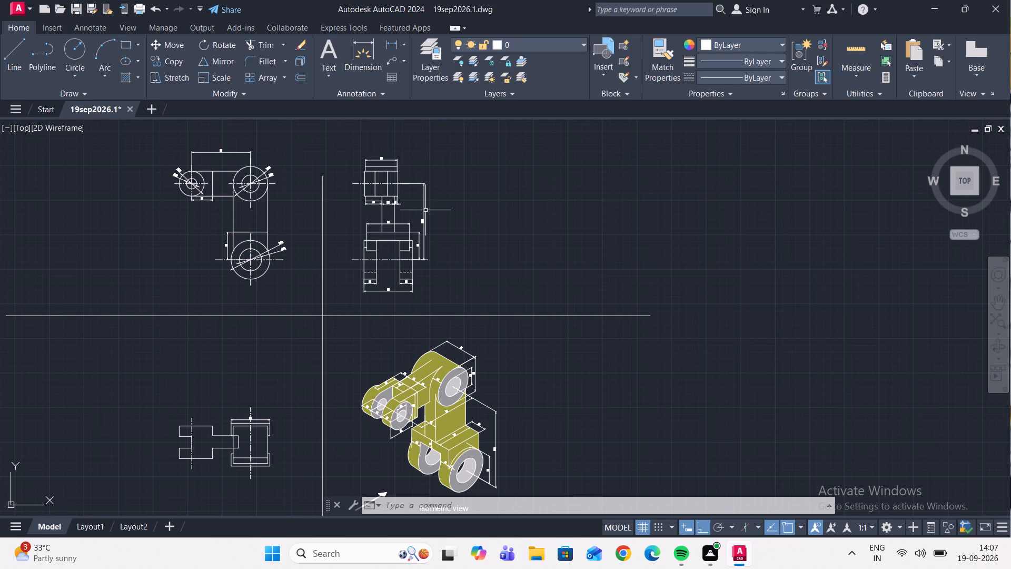
middle_drag(380, 286, 603, 180)
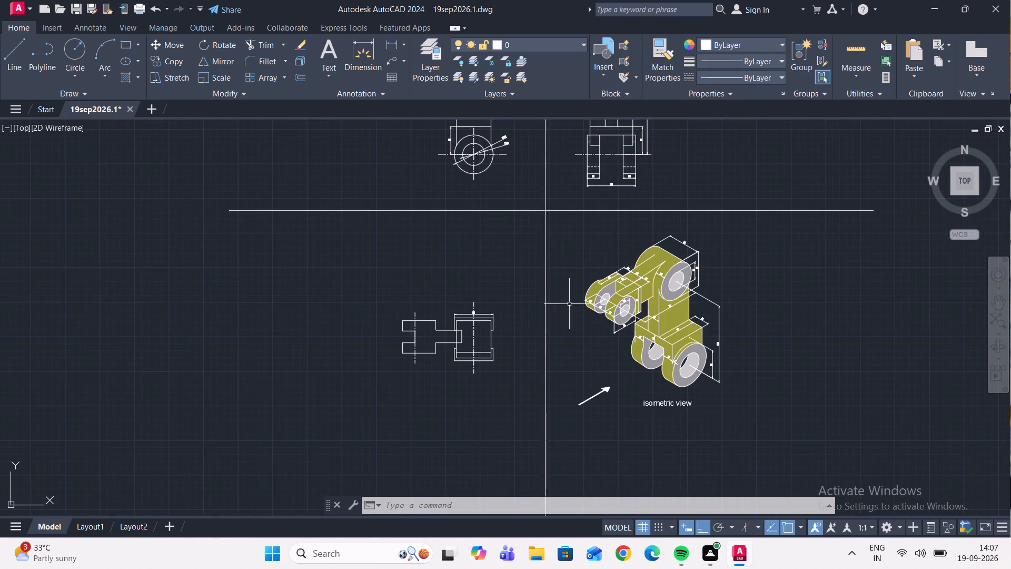
scroll(572, 320, up, 1)
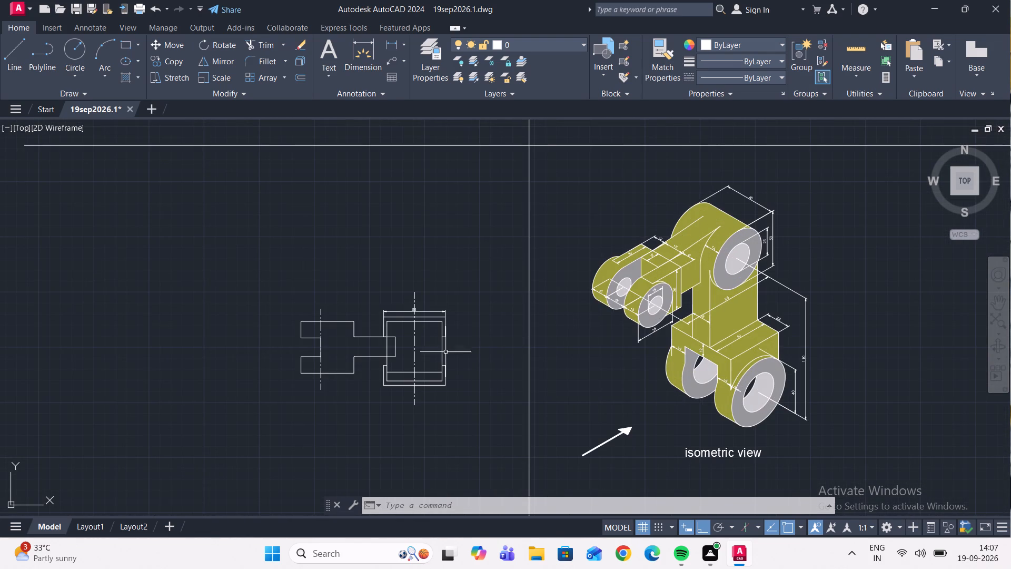
scroll(371, 373, up, 1)
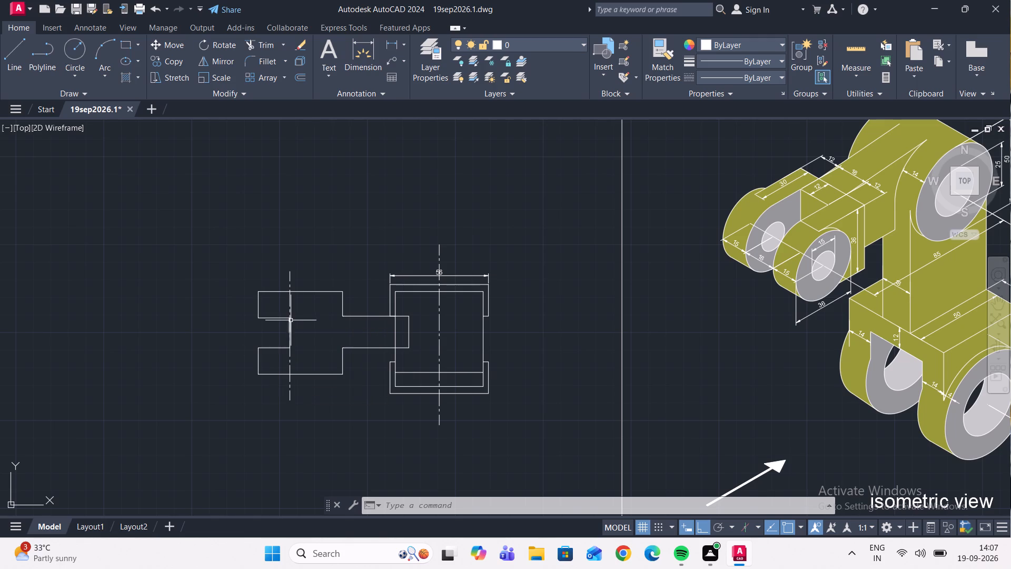
middle_drag(303, 322, 298, 348)
middle_drag(341, 289, 333, 371)
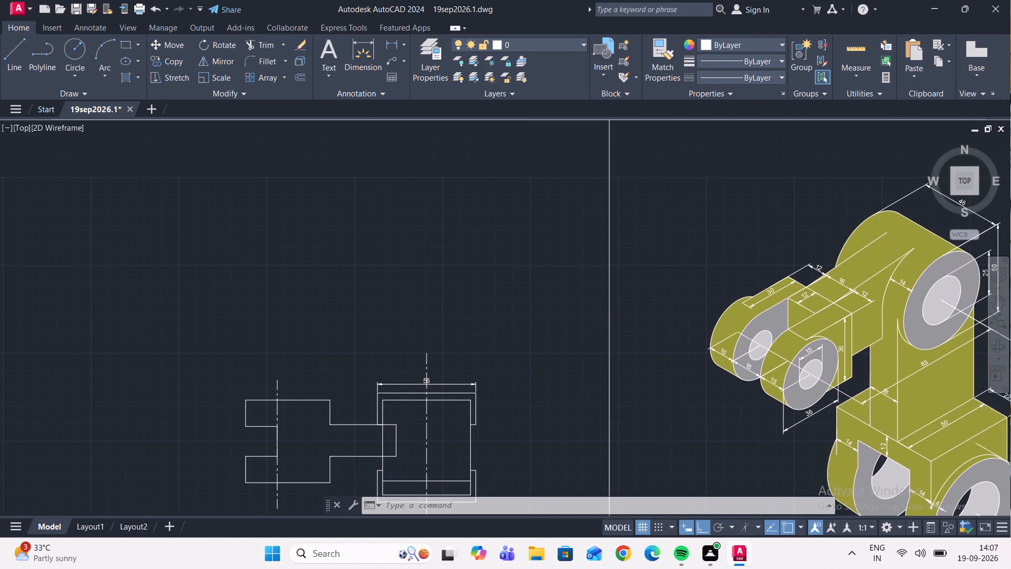
scroll(380, 295, down, 2)
middle_drag(392, 289, 384, 302)
middle_drag(392, 306, 391, 333)
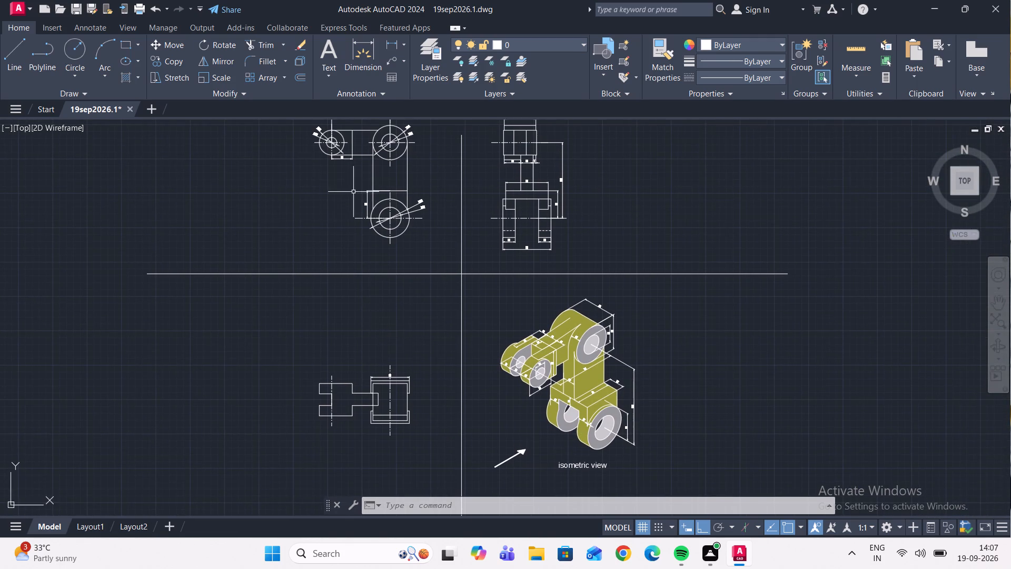
middle_drag(352, 208, 344, 312)
scroll(326, 261, up, 3)
scroll(321, 184, up, 1)
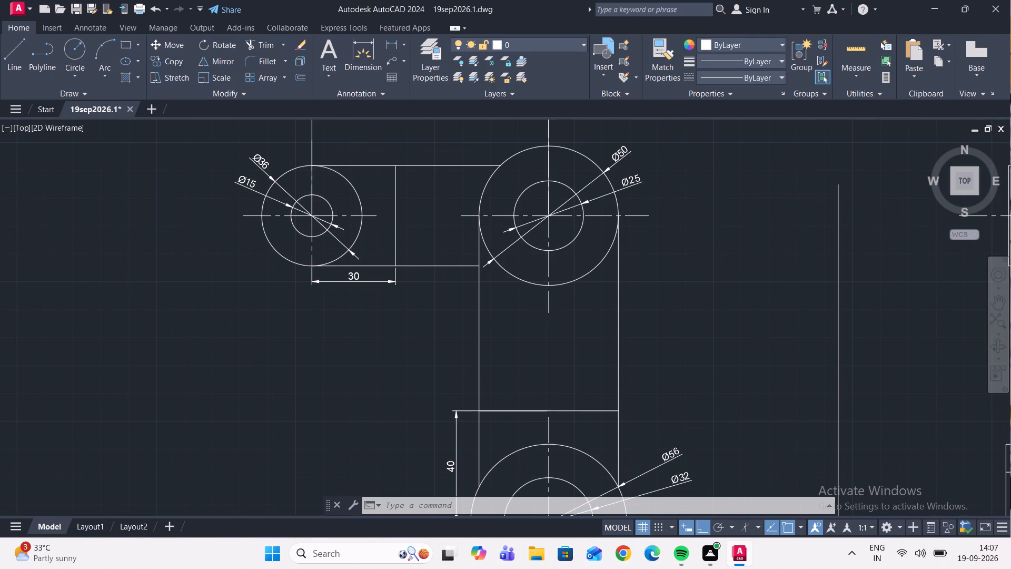
scroll(324, 184, down, 4)
scroll(356, 312, down, 1)
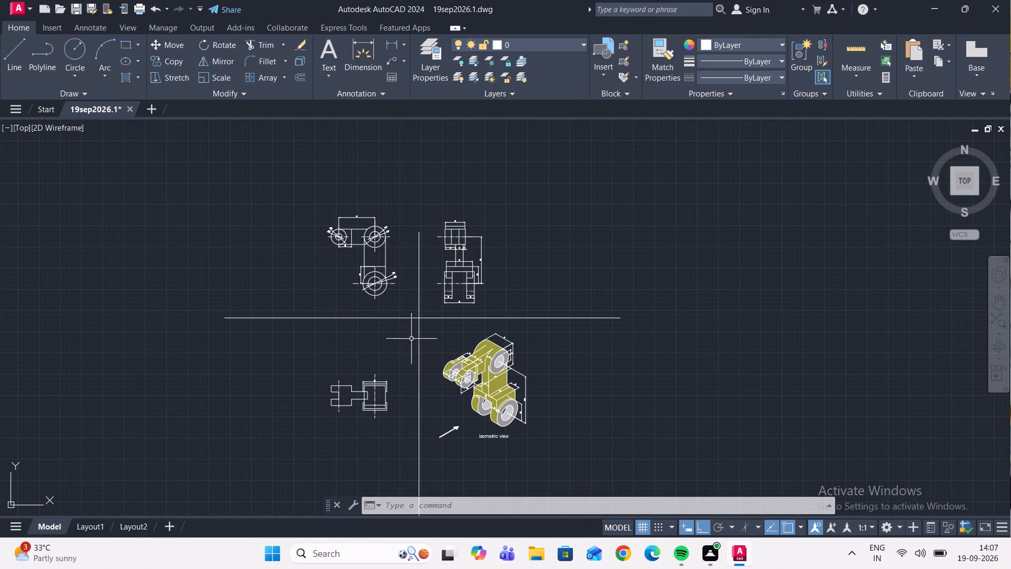
scroll(468, 360, up, 5)
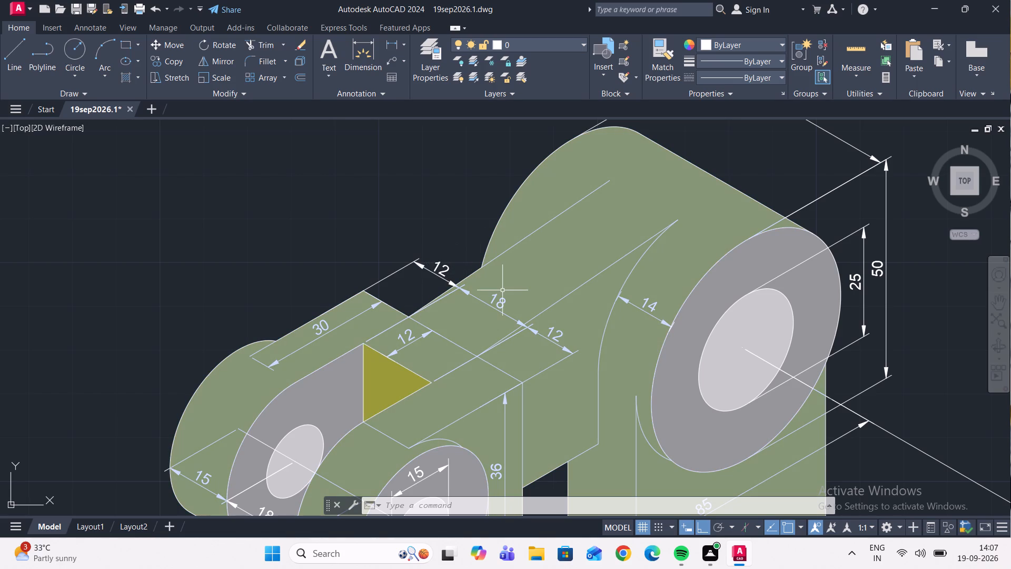
scroll(528, 235, down, 3)
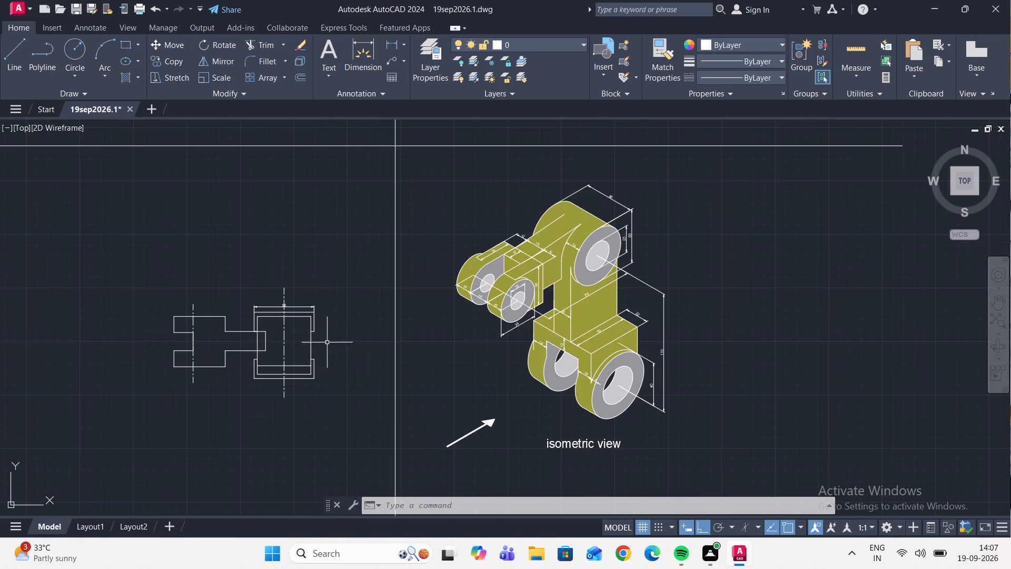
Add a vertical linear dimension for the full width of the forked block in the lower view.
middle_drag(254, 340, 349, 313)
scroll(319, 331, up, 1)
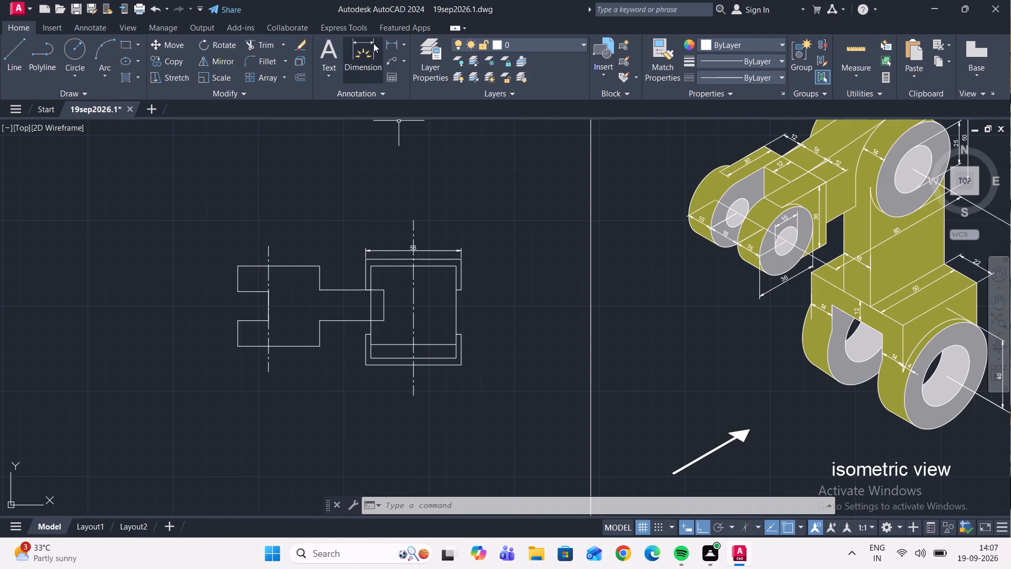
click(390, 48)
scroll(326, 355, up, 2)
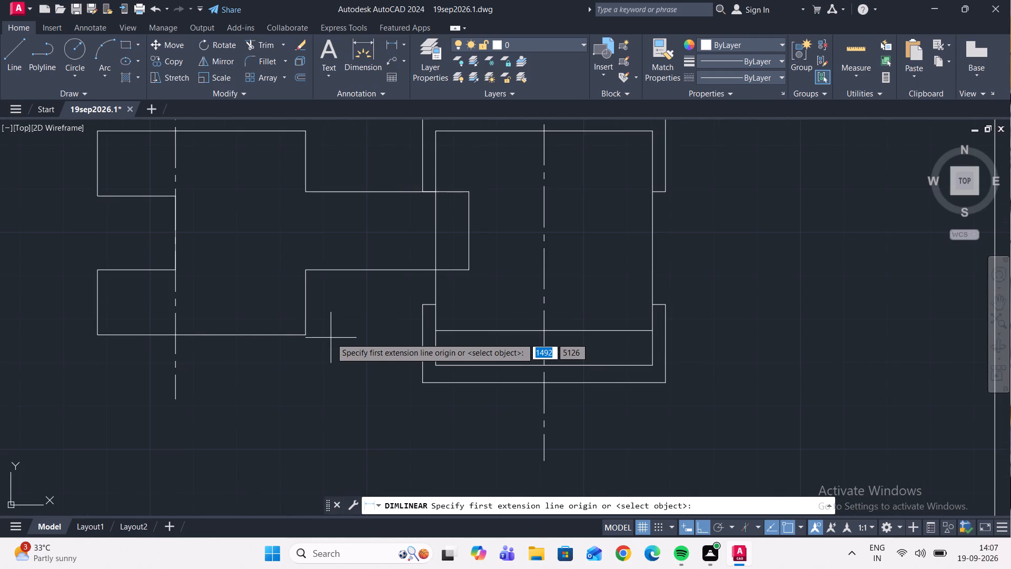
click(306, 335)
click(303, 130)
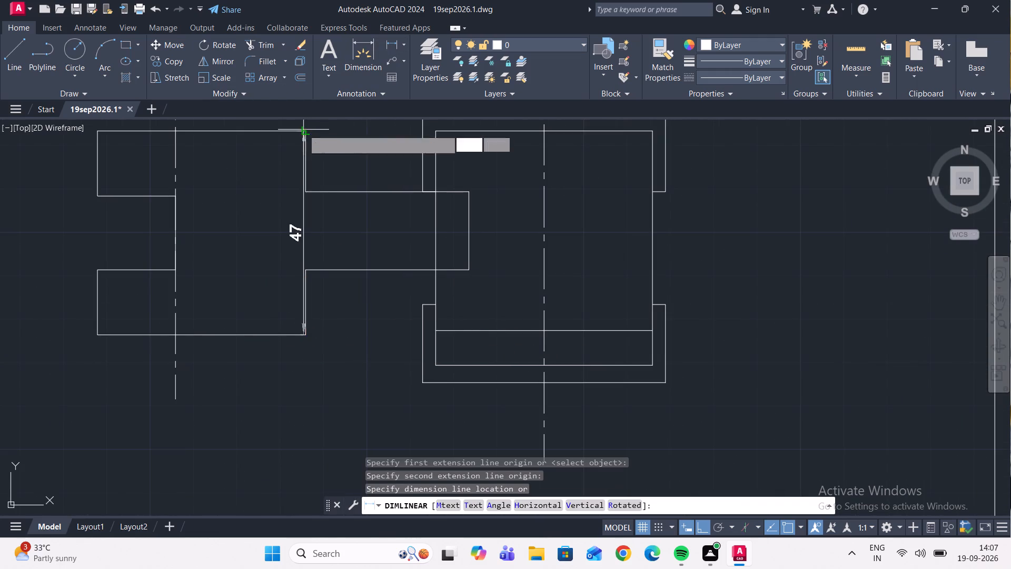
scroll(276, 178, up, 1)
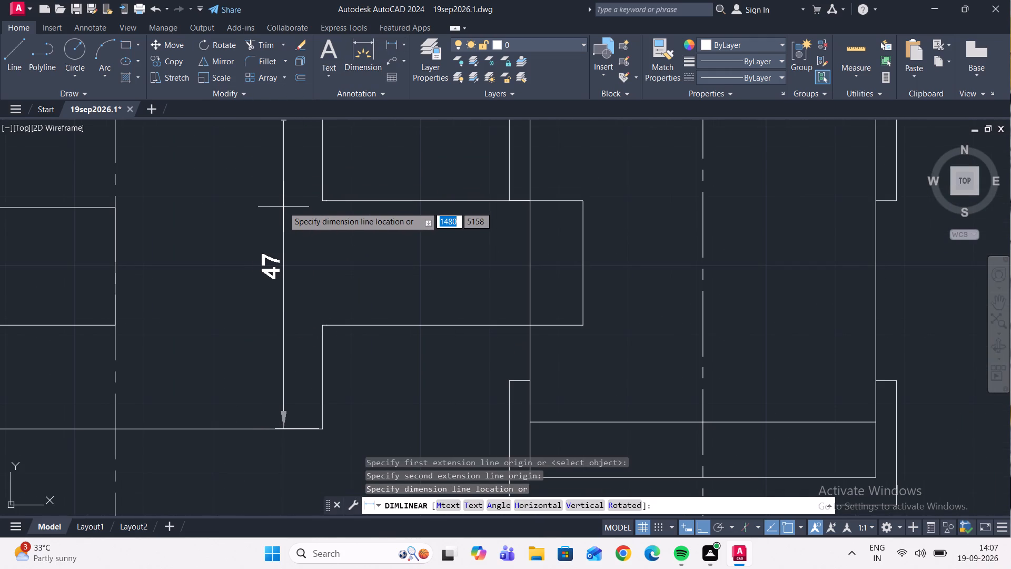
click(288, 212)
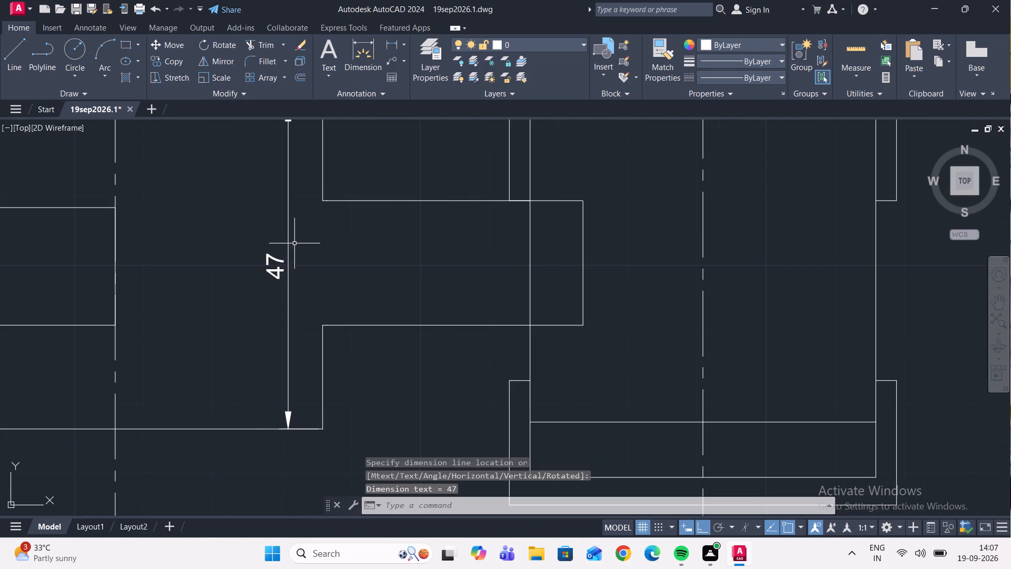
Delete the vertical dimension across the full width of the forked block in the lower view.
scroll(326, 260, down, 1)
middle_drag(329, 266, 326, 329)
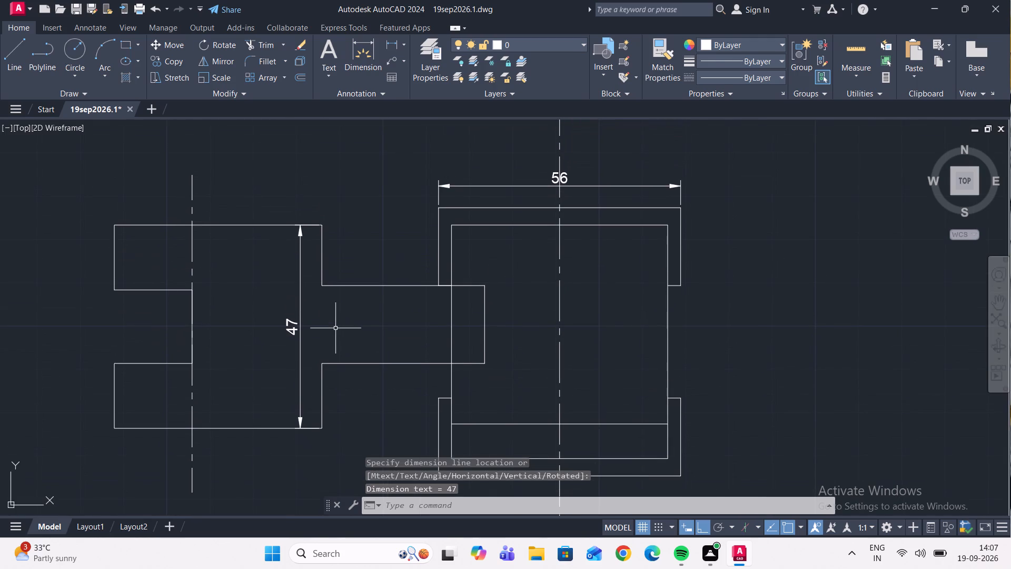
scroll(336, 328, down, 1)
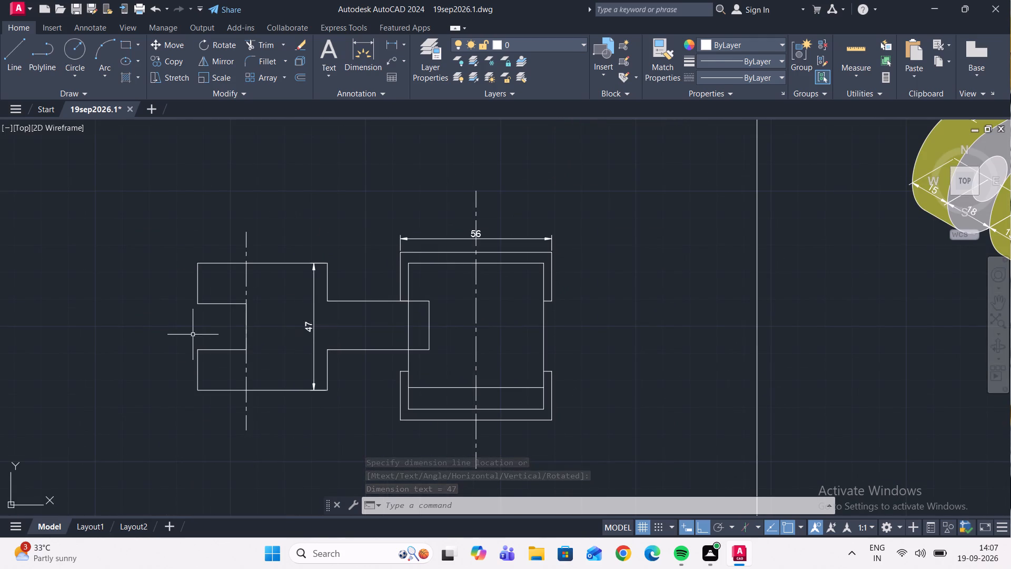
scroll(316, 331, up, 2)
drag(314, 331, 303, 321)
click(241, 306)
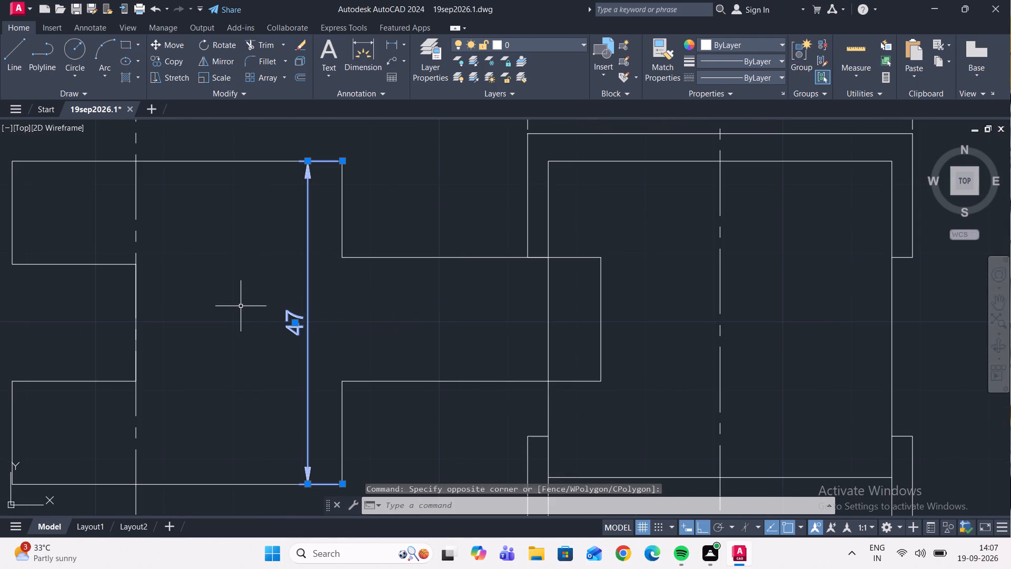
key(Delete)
Add a vertical linear dimension to the arm's end line inside the rectangle in the lower view.
scroll(297, 353, down, 1)
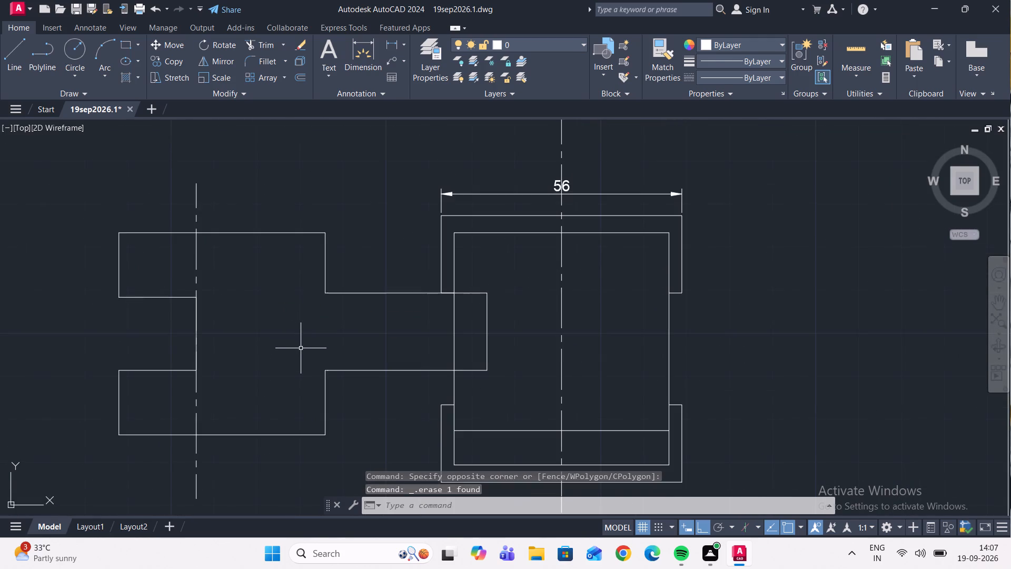
scroll(305, 351, down, 1)
scroll(519, 321, down, 1)
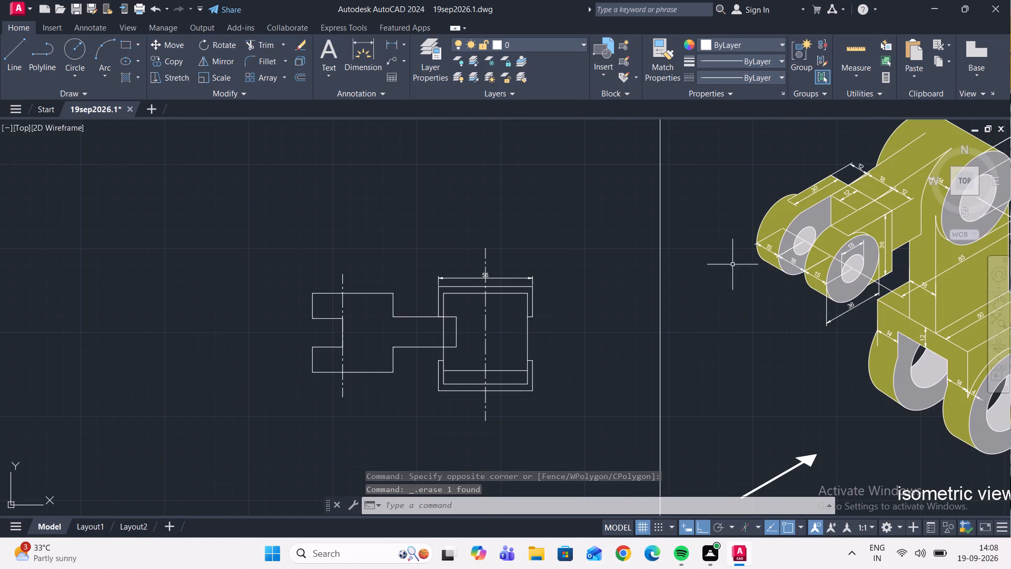
scroll(878, 182, up, 1)
scroll(516, 336, down, 1)
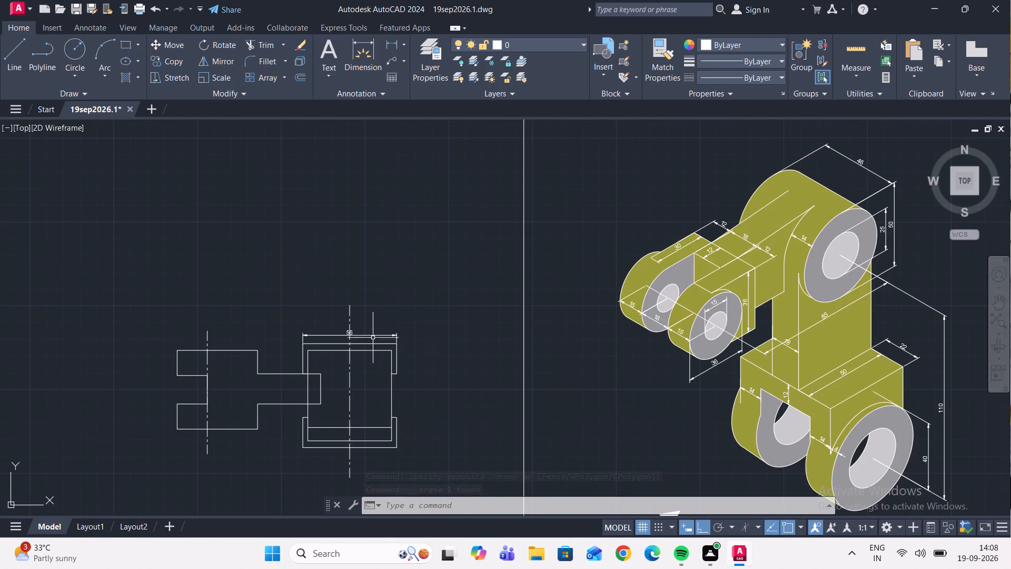
click(392, 50)
scroll(322, 393, up, 2)
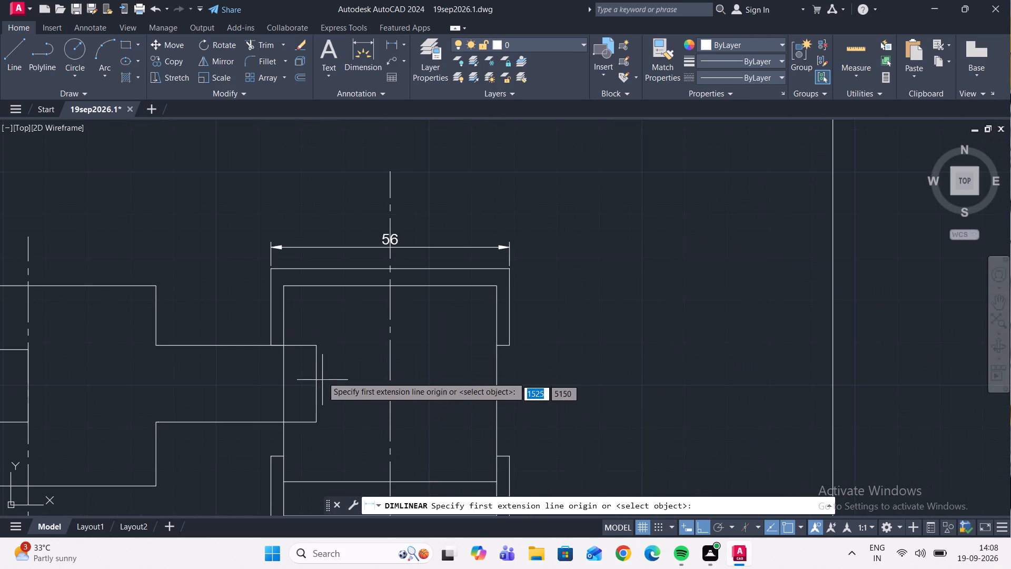
click(316, 347)
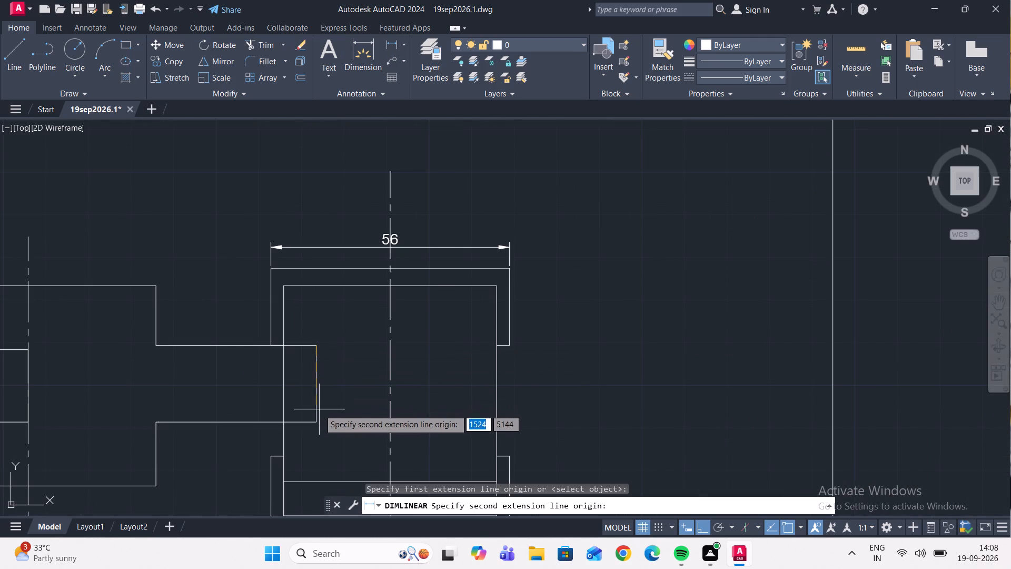
click(316, 417)
click(329, 391)
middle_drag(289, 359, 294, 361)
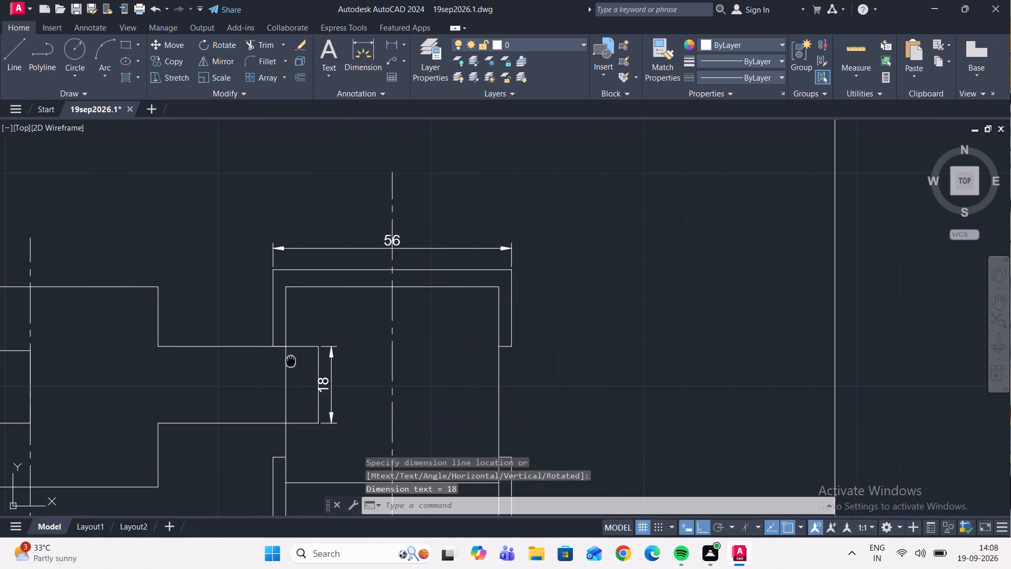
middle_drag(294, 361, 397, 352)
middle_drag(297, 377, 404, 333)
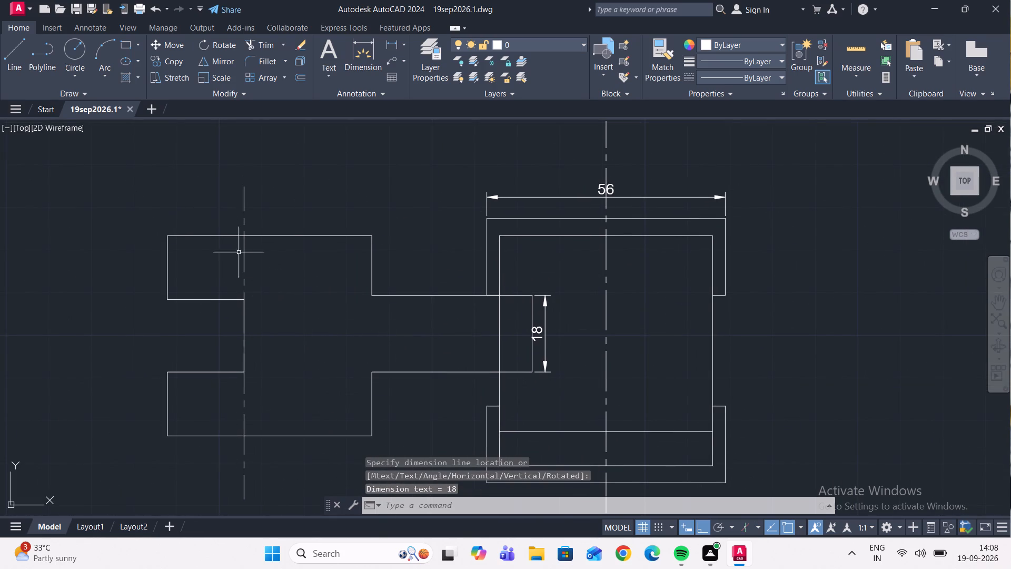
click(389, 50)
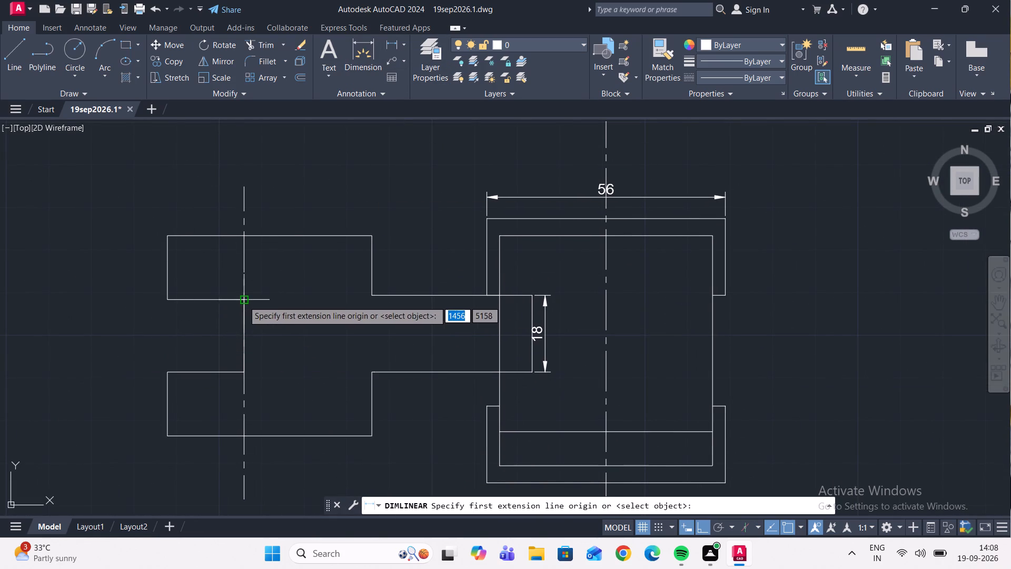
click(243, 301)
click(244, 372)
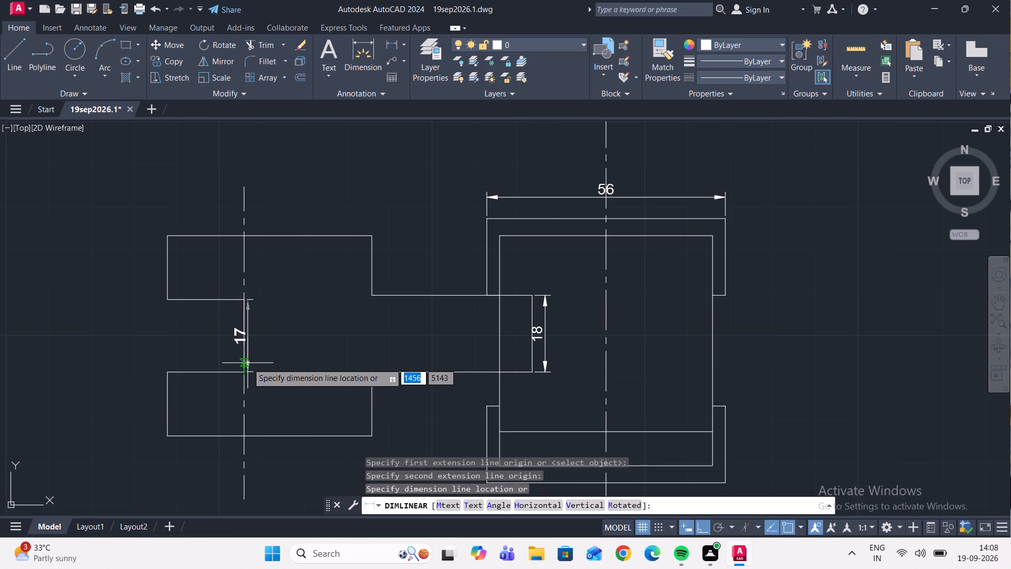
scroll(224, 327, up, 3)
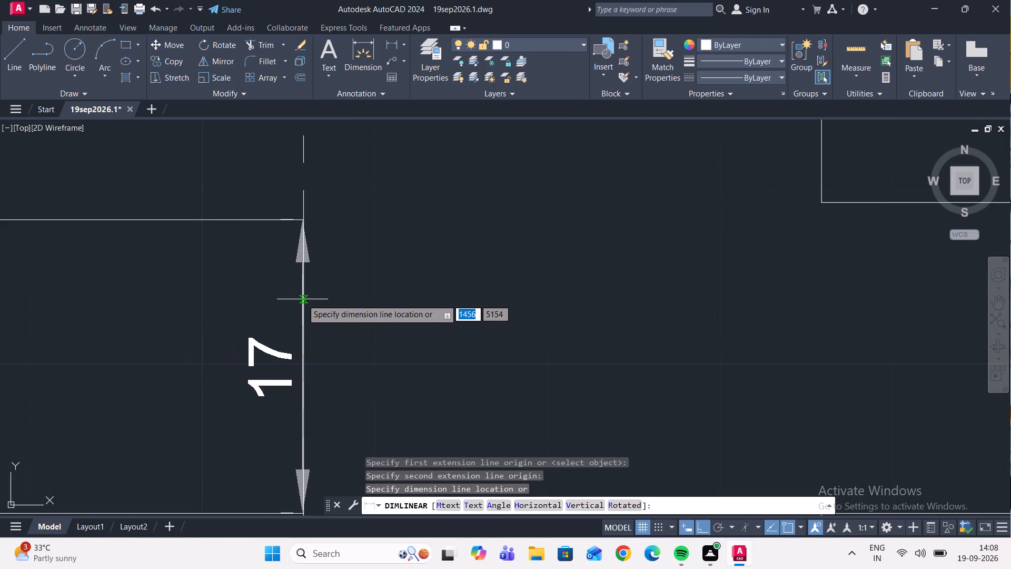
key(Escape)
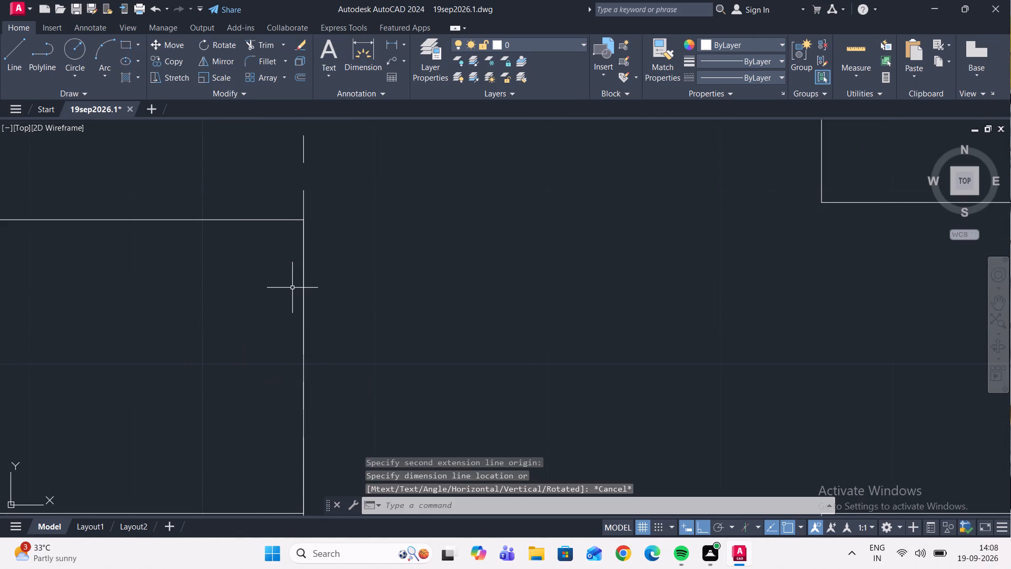
Dimension the fork slot's inner edge in the lower view vertically, from its upper corner to a point partway down.
click(392, 46)
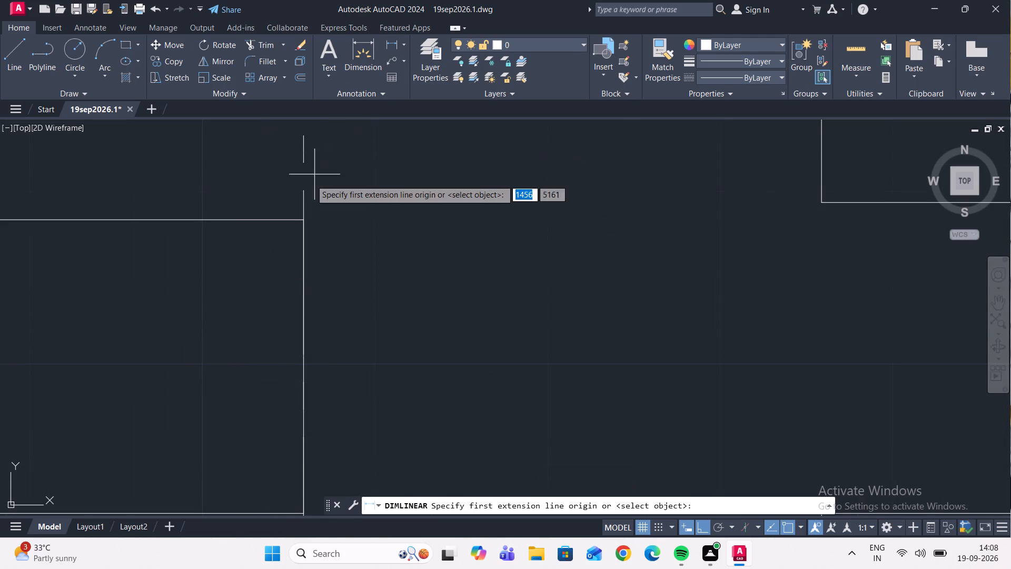
click(303, 219)
scroll(306, 301, down, 3)
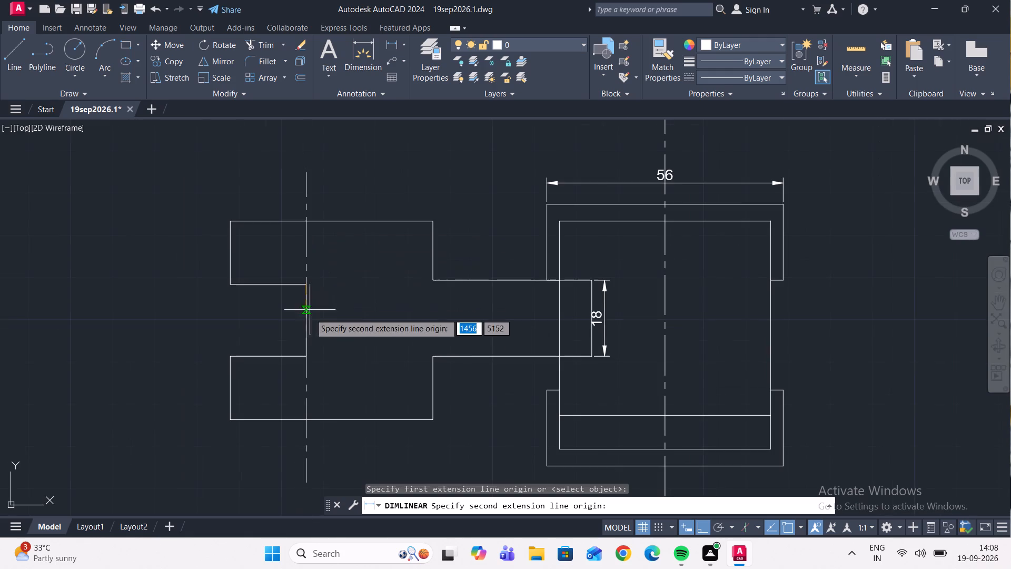
click(306, 326)
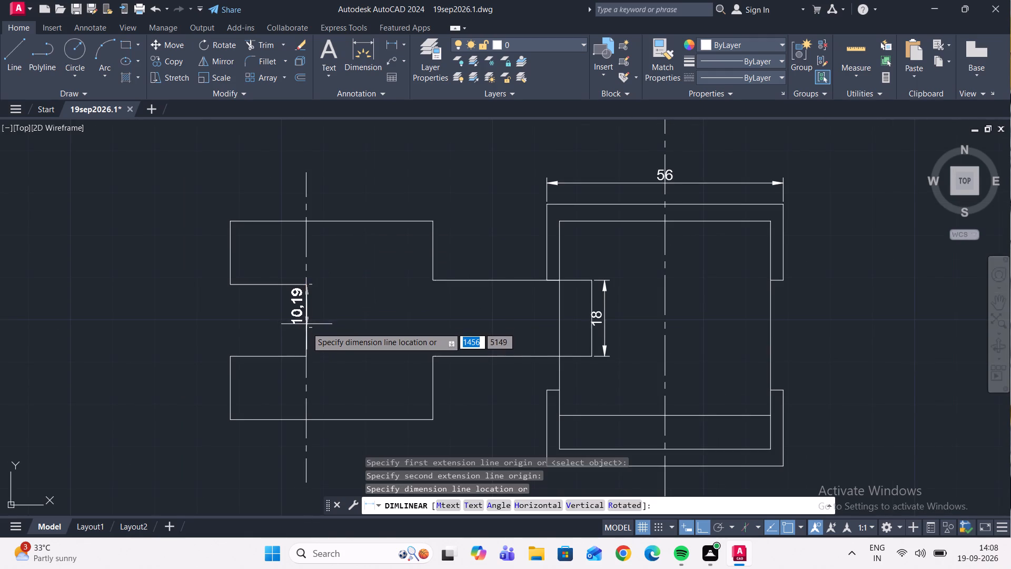
click(304, 353)
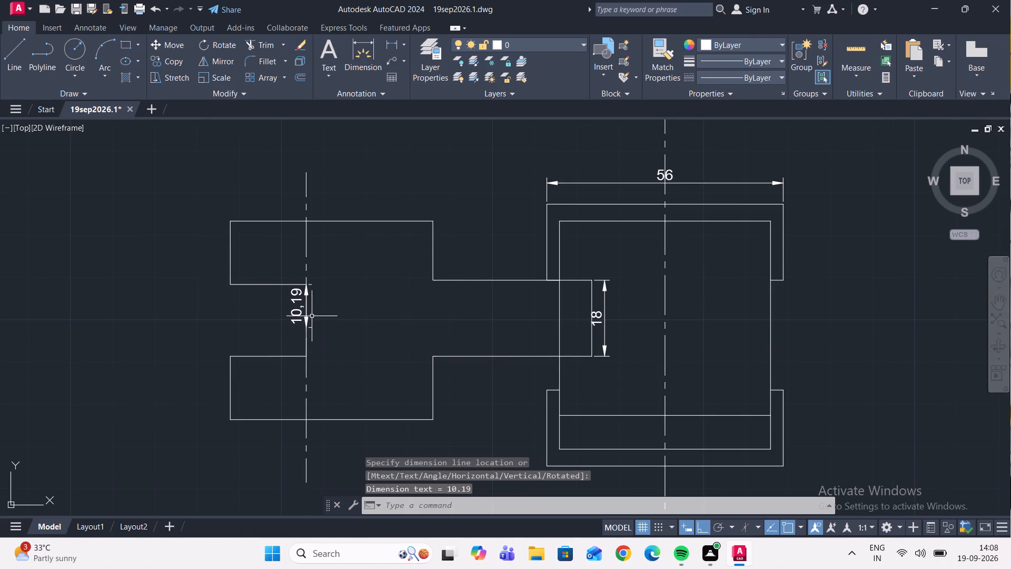
Delete the partial vertical dimension on the fork slot's inner edge in the lower view.
click(296, 309)
key(Delete)
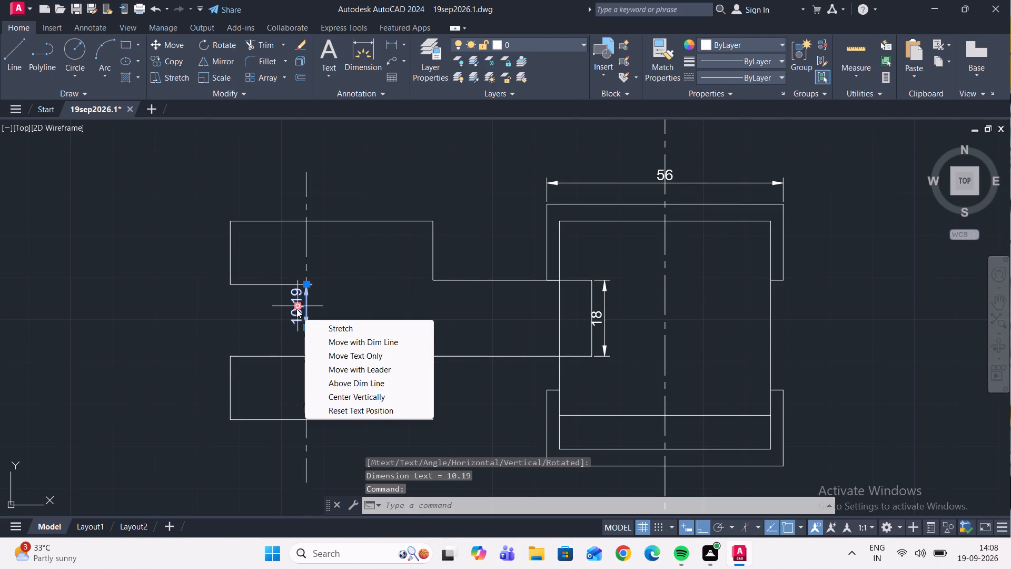
key(Delete)
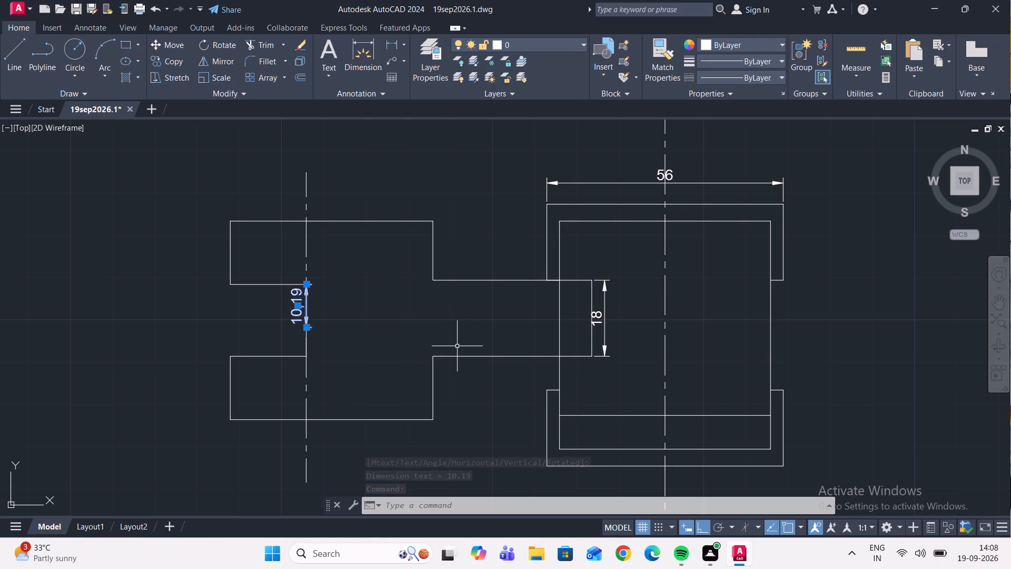
key(Delete)
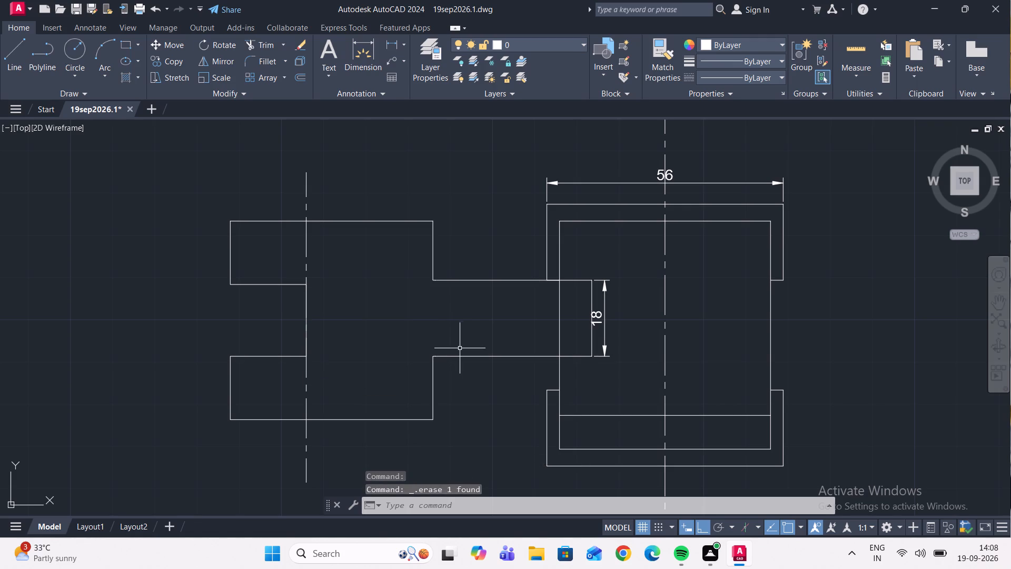
Add a vertical linear dimension to the end edge of the fork's upper prong in the lower view, placed outside the prong.
scroll(468, 368, down, 2)
scroll(401, 346, up, 2)
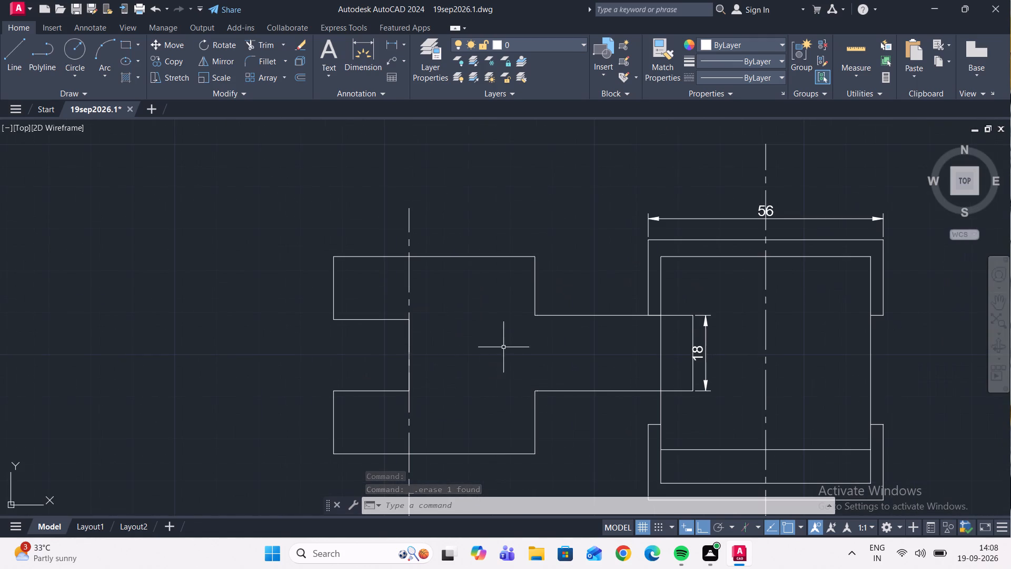
scroll(488, 355, up, 1)
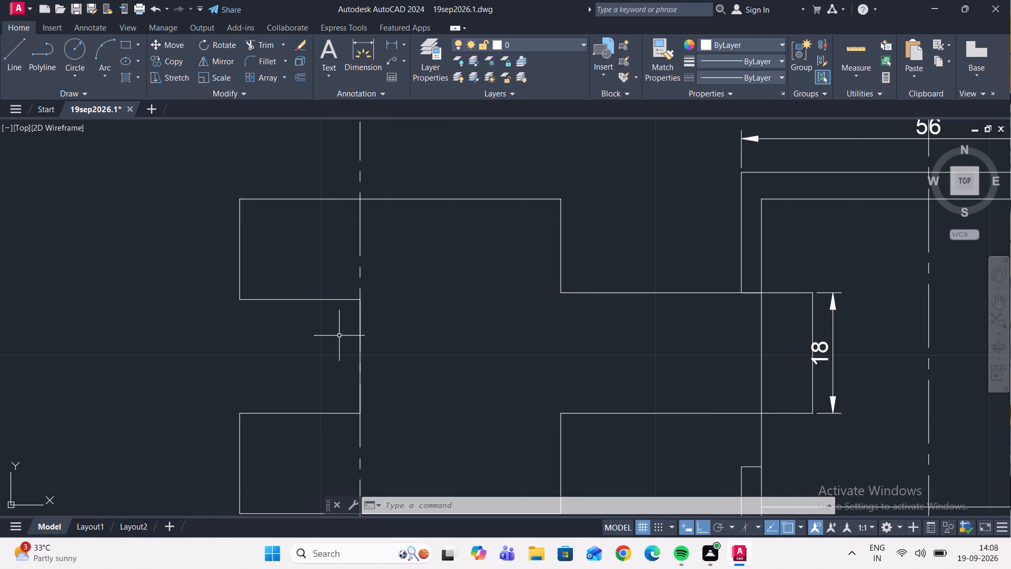
scroll(399, 379, down, 1)
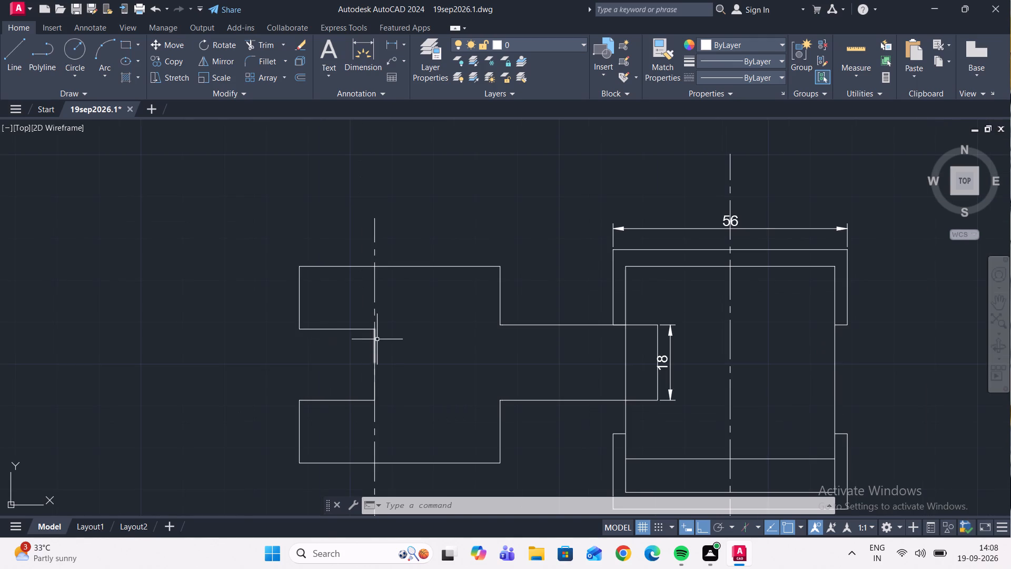
scroll(392, 356, up, 2)
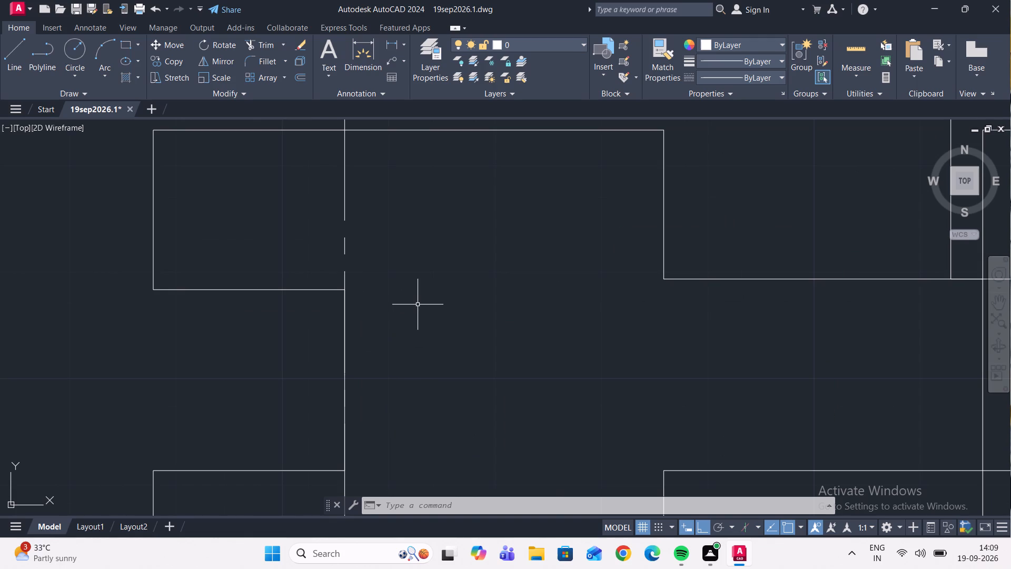
middle_drag(418, 305, 513, 289)
scroll(496, 298, down, 1)
scroll(470, 293, up, 2)
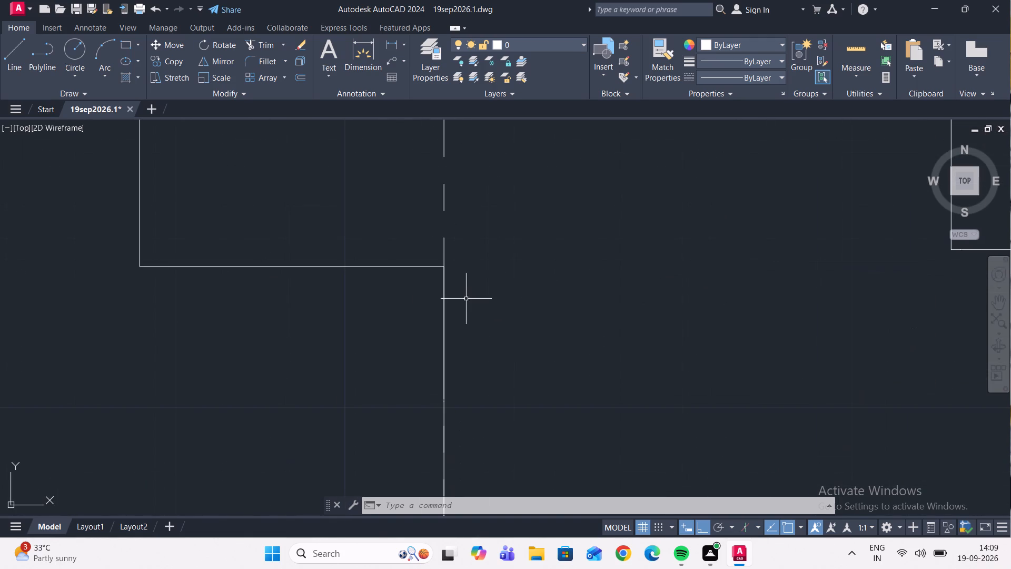
scroll(494, 252, down, 2)
middle_drag(425, 249, 479, 262)
click(391, 48)
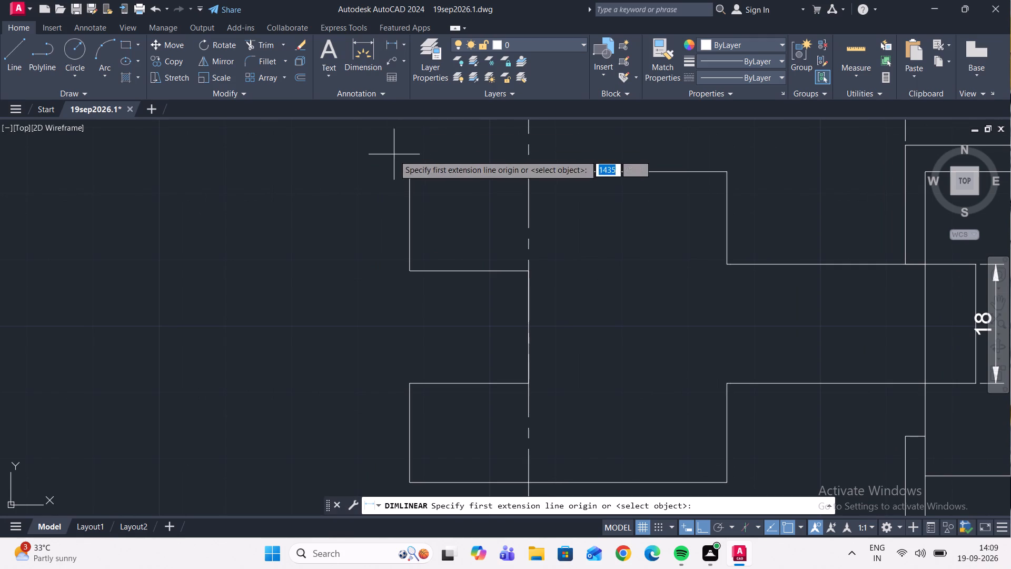
scroll(411, 173, up, 3)
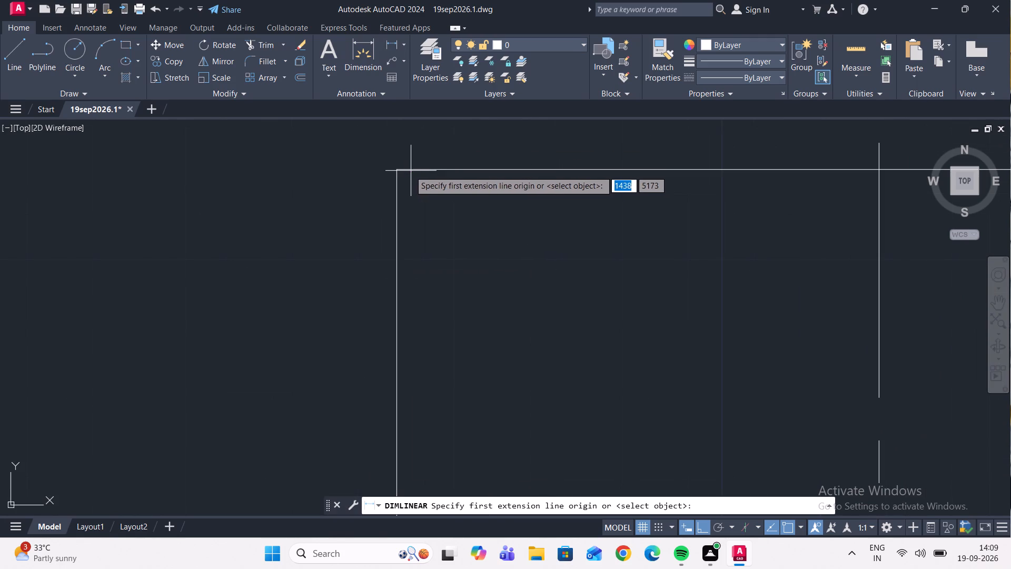
click(399, 171)
scroll(400, 168, down, 5)
scroll(408, 209, up, 2)
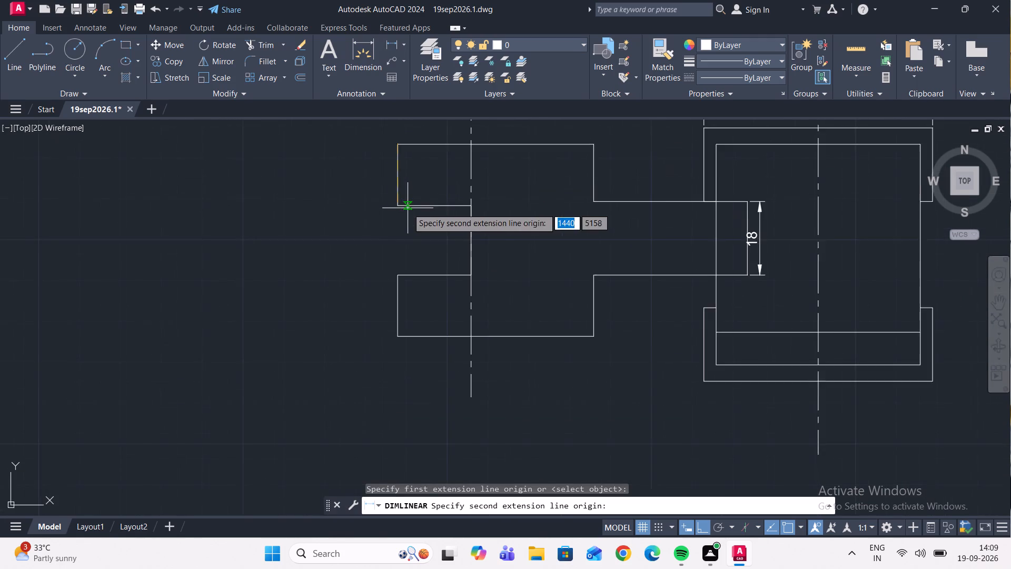
click(390, 204)
click(358, 211)
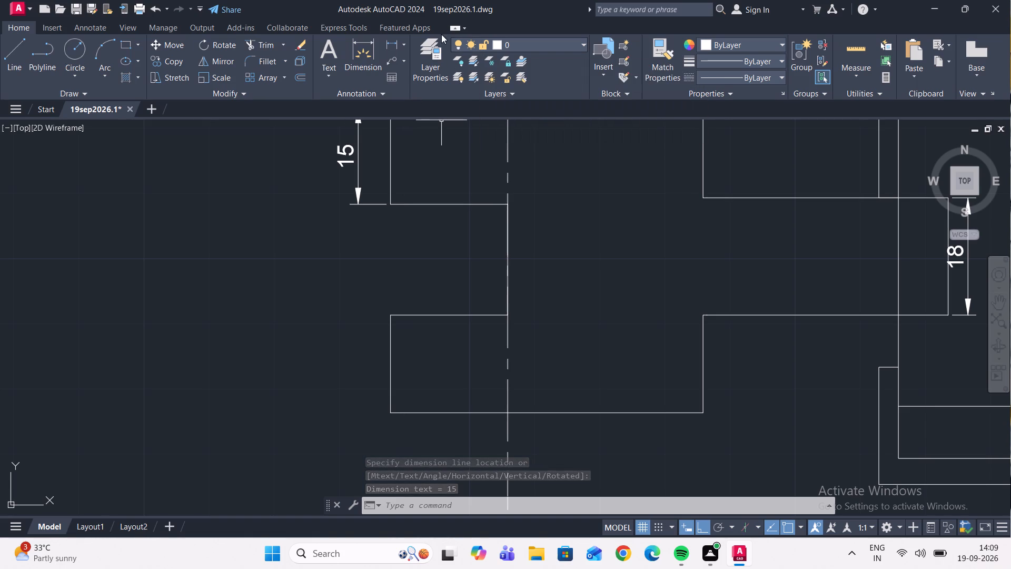
Add a vertical linear dimension to the end edge of the fork's lower prong in the lower view, placed outside the prong.
click(390, 44)
scroll(460, 237, down, 2)
scroll(481, 301, up, 2)
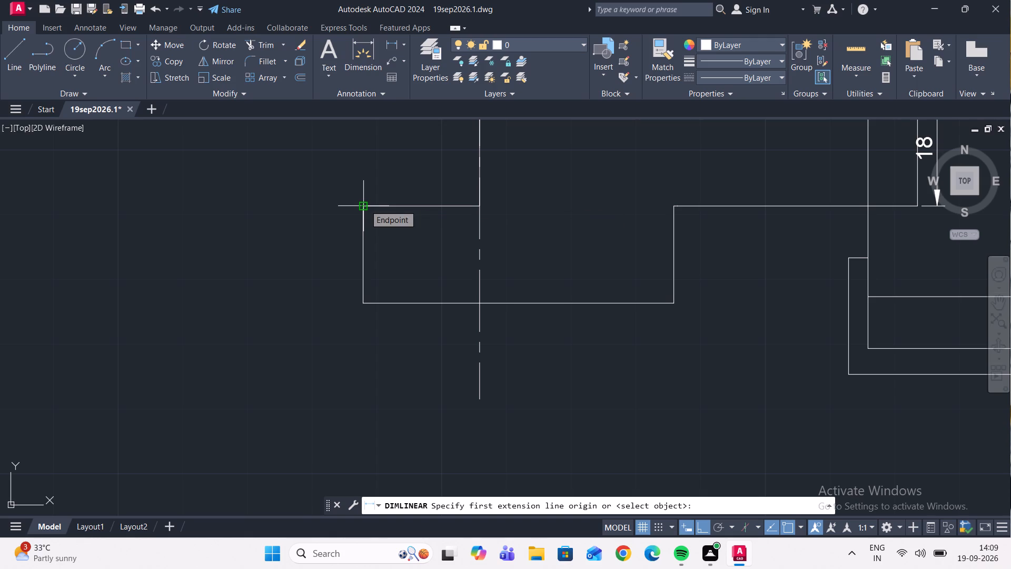
click(365, 303)
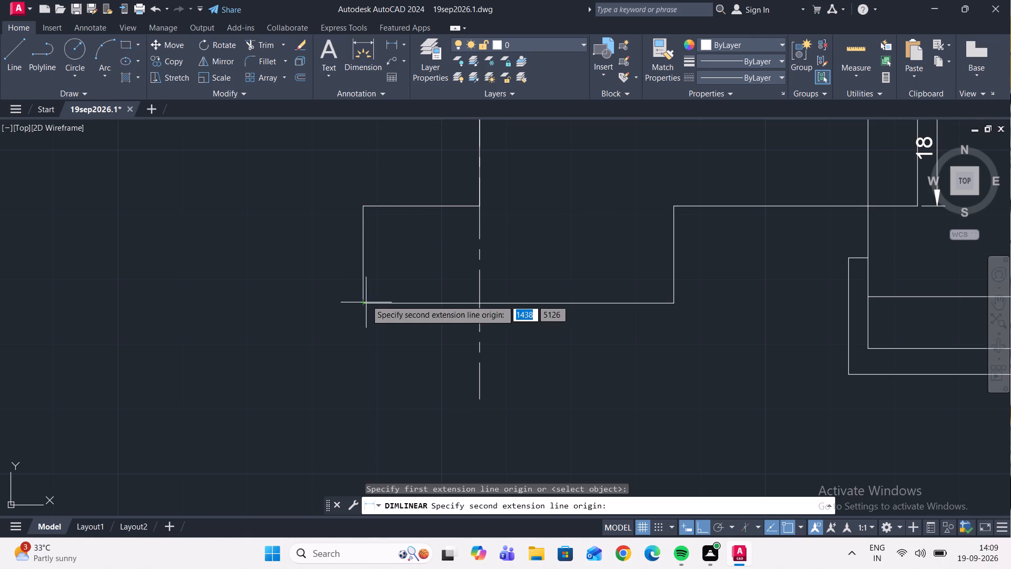
click(365, 208)
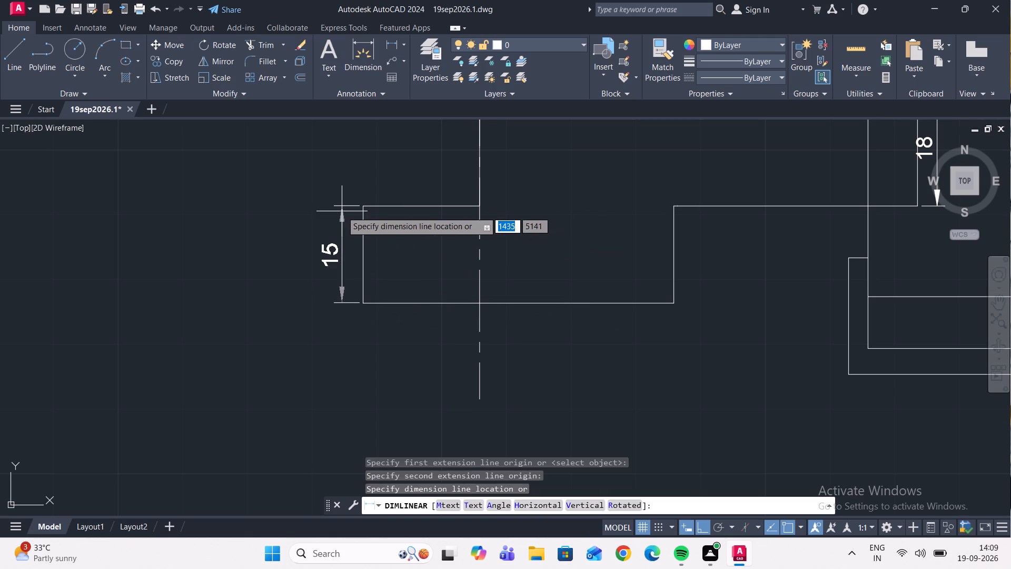
click(341, 213)
scroll(371, 208, down, 2)
middle_drag(378, 198, 373, 250)
scroll(399, 239, up, 1)
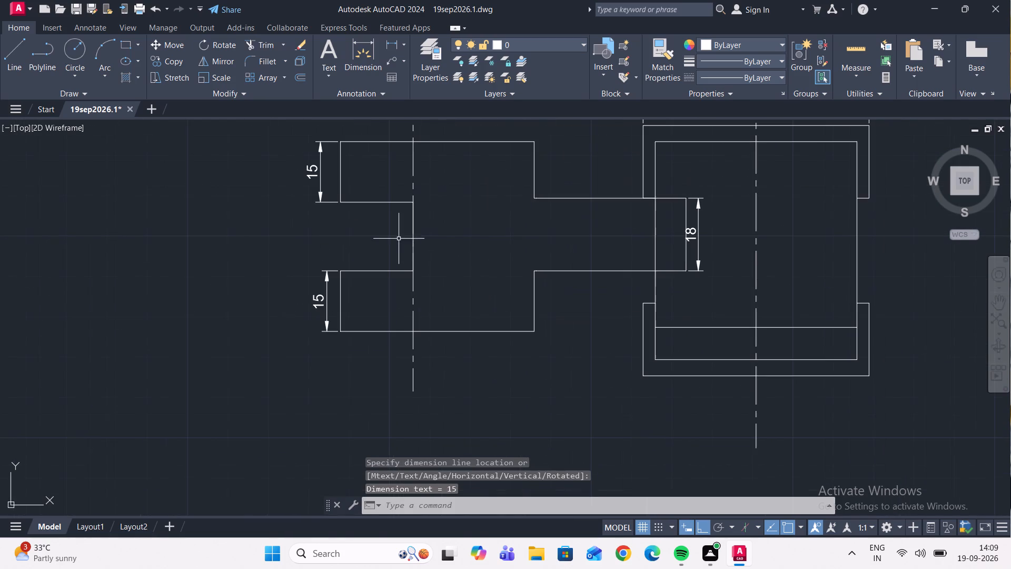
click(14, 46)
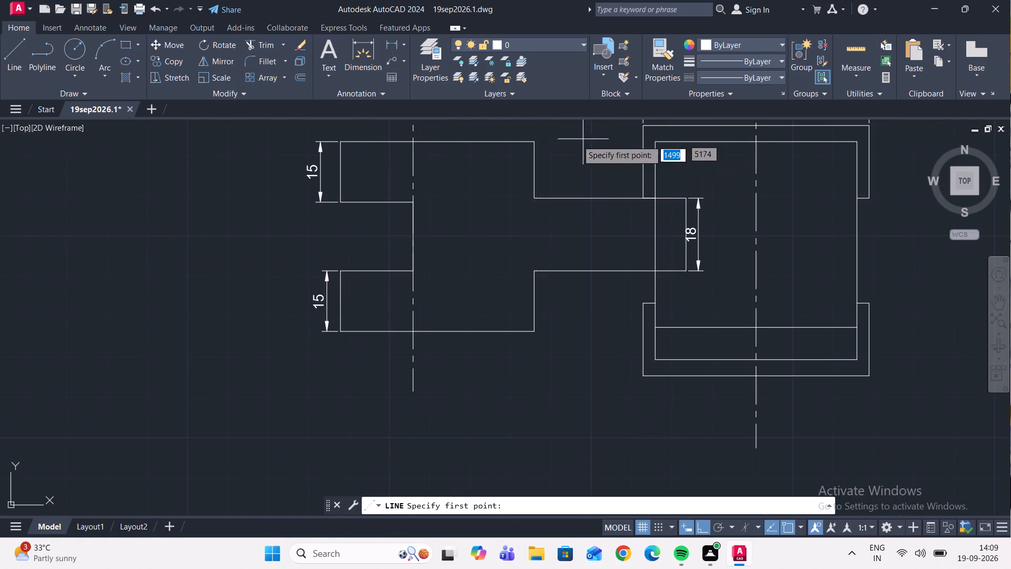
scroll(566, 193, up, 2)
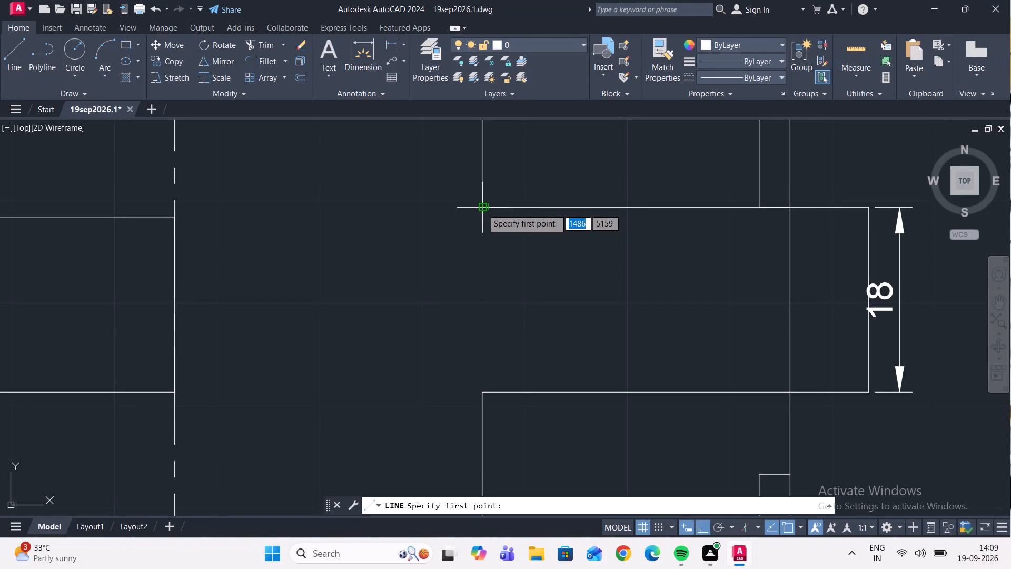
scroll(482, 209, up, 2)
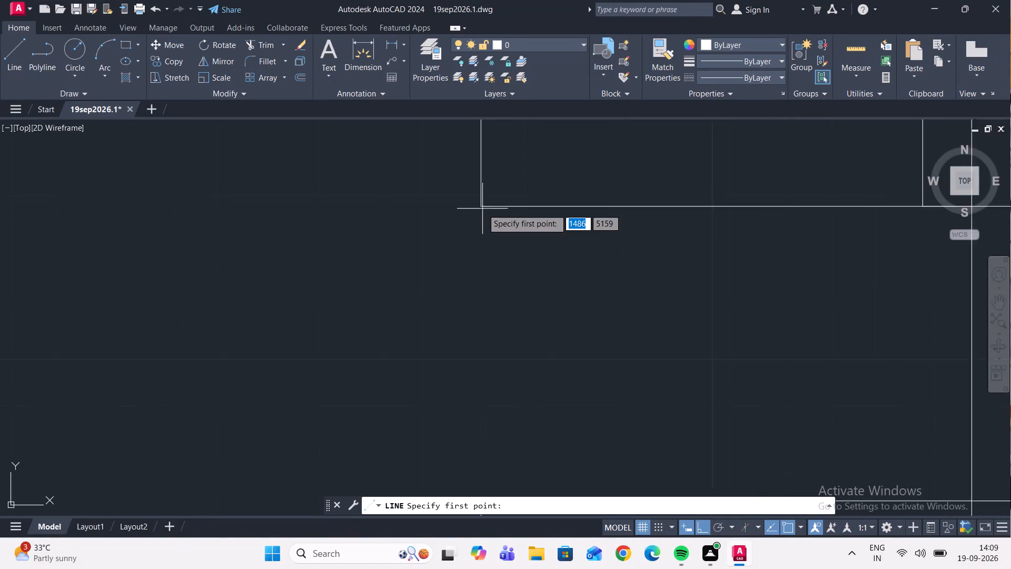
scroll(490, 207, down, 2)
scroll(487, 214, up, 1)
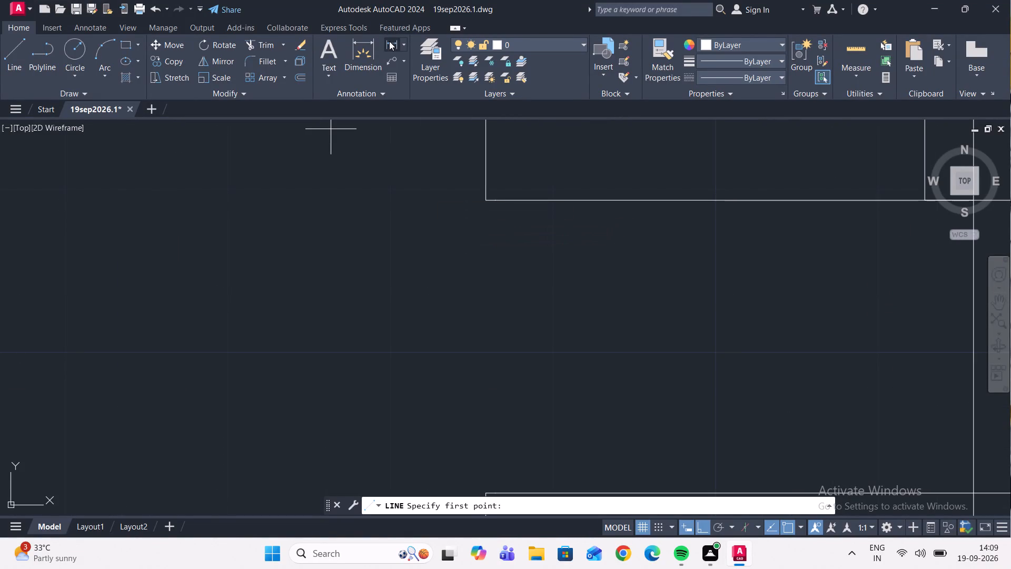
Add a vertical linear dimension between the two corners where the arm meets the forked block, placing it across the fork's open end.
click(389, 42)
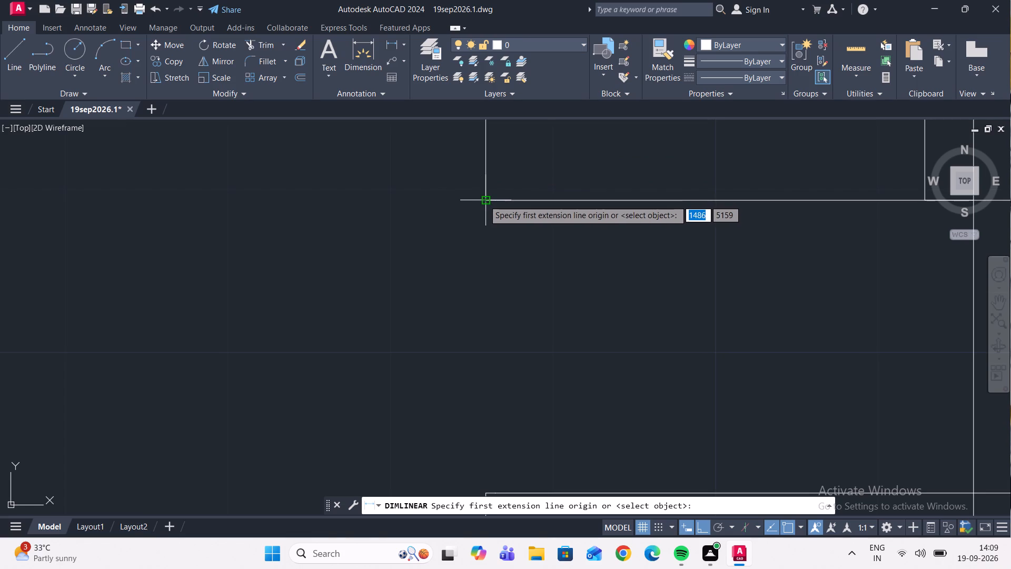
click(485, 200)
scroll(474, 173, down, 4)
scroll(471, 236, up, 3)
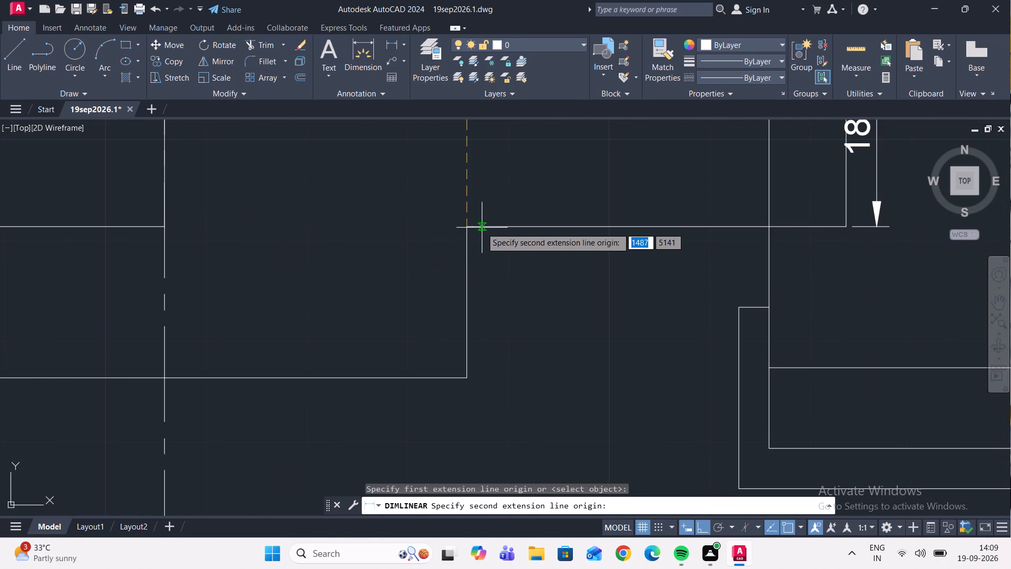
scroll(464, 229, up, 2)
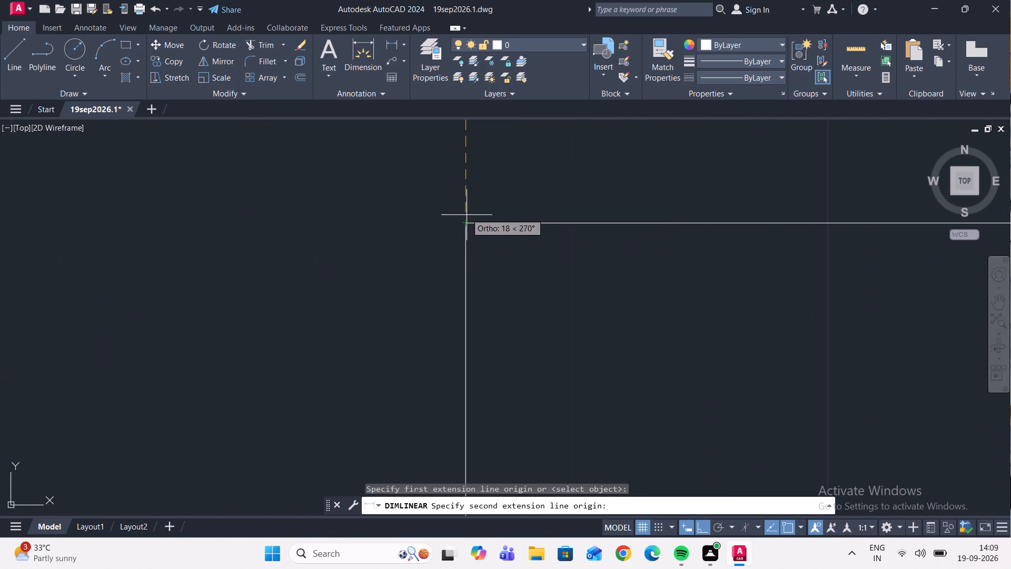
click(467, 224)
scroll(438, 222, down, 4)
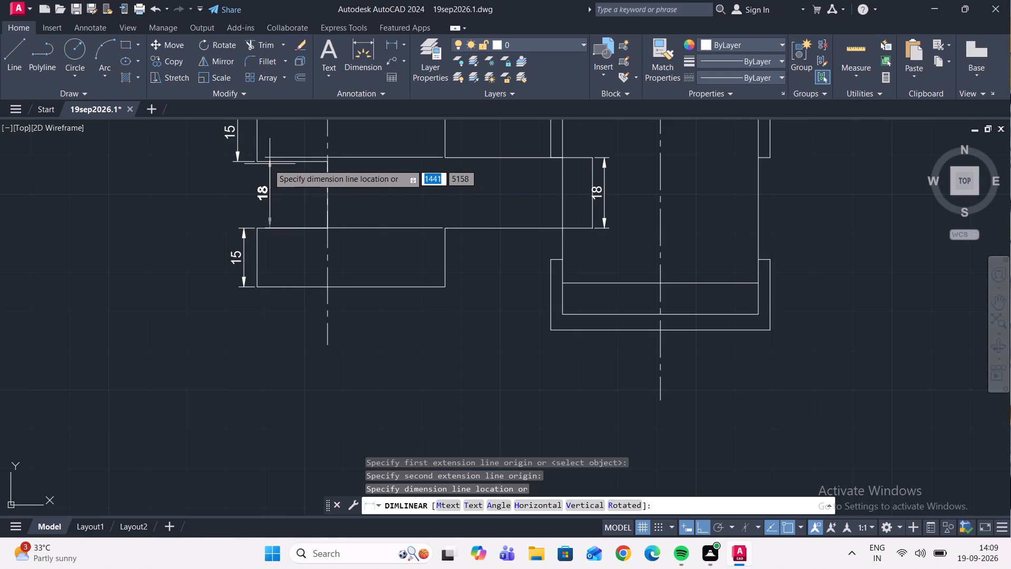
scroll(244, 220, up, 2)
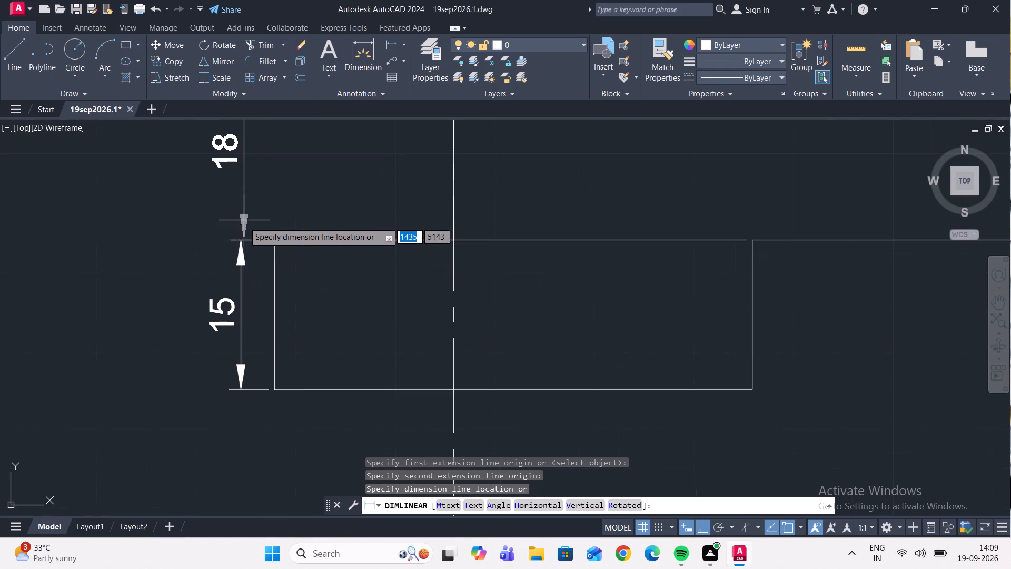
scroll(240, 248, up, 2)
scroll(274, 215, down, 3)
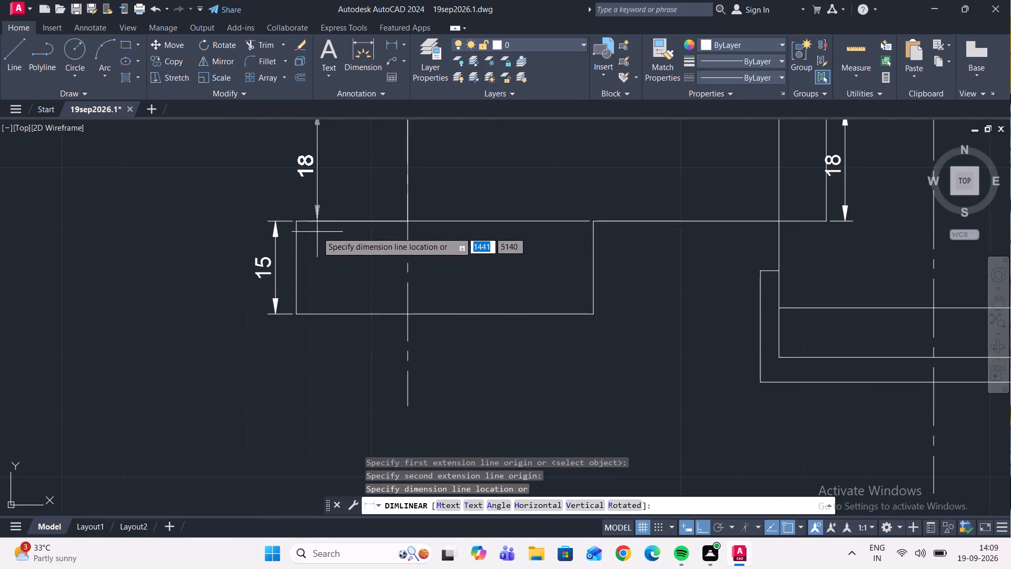
scroll(431, 195, down, 2)
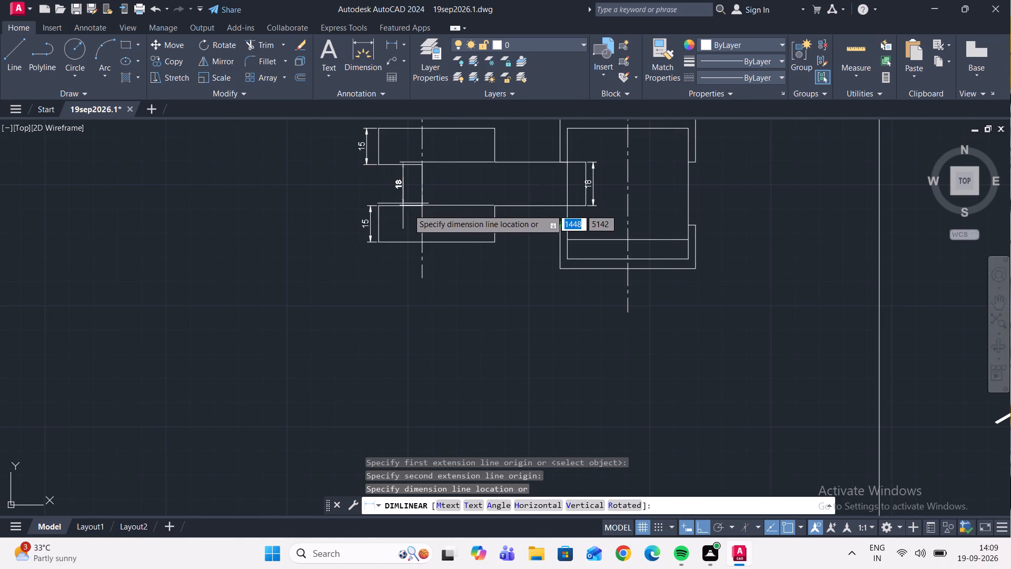
scroll(409, 210, up, 1)
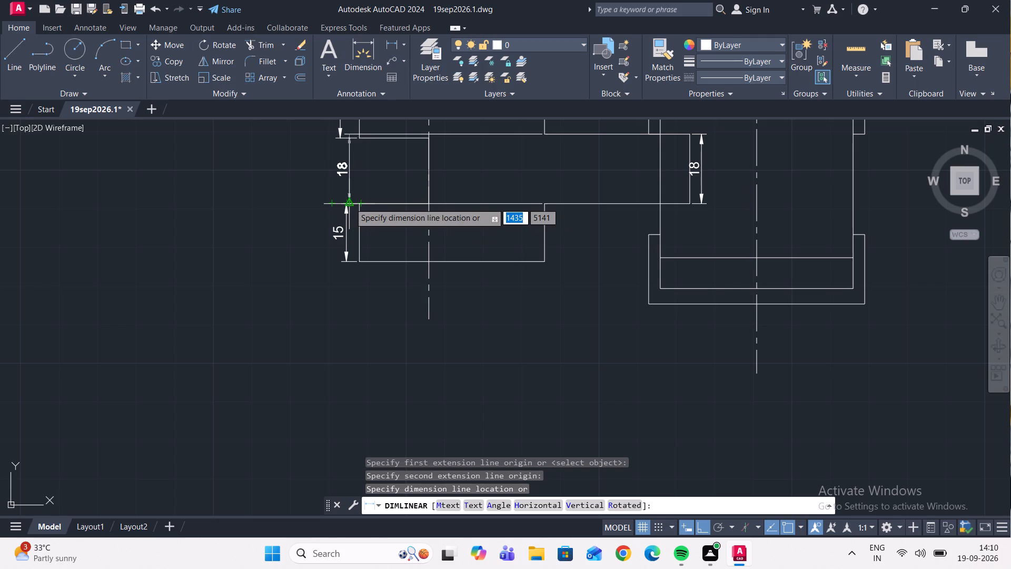
click(362, 204)
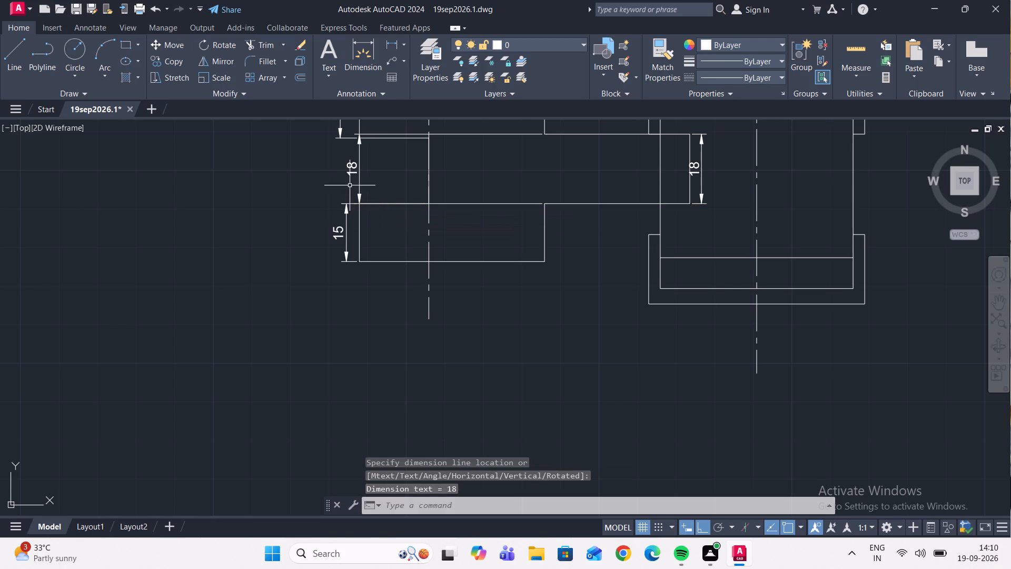
key(Escape)
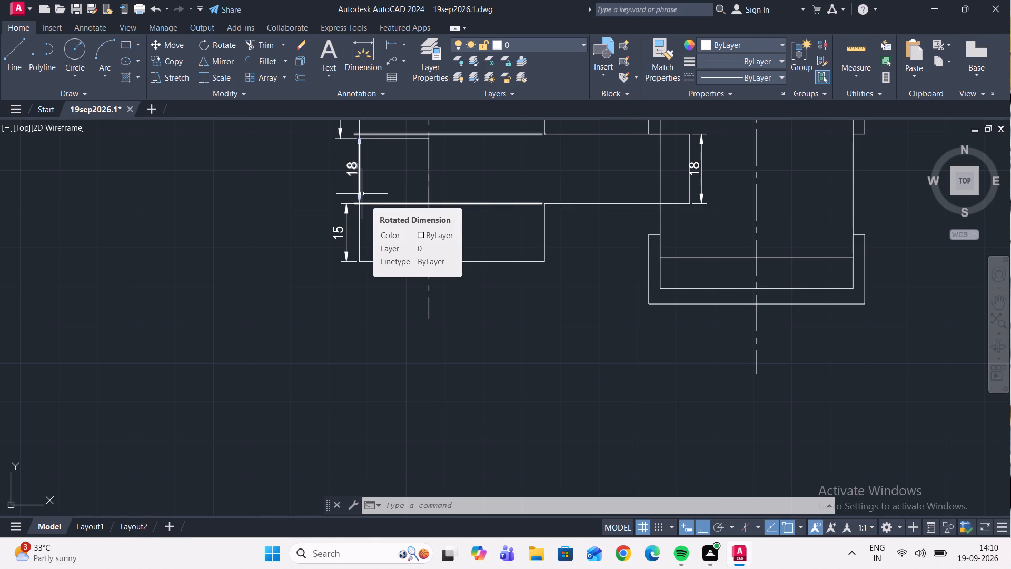
Move the fork slot's upper edge straight up so it lines up with the arm's upper edge in the lower view.
scroll(370, 200, down, 1)
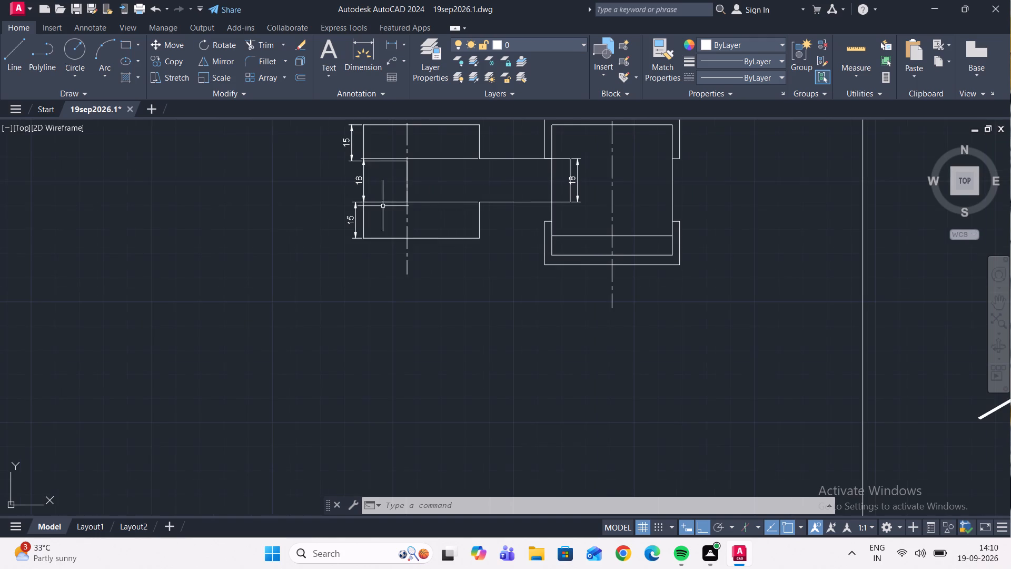
middle_drag(392, 256, 405, 338)
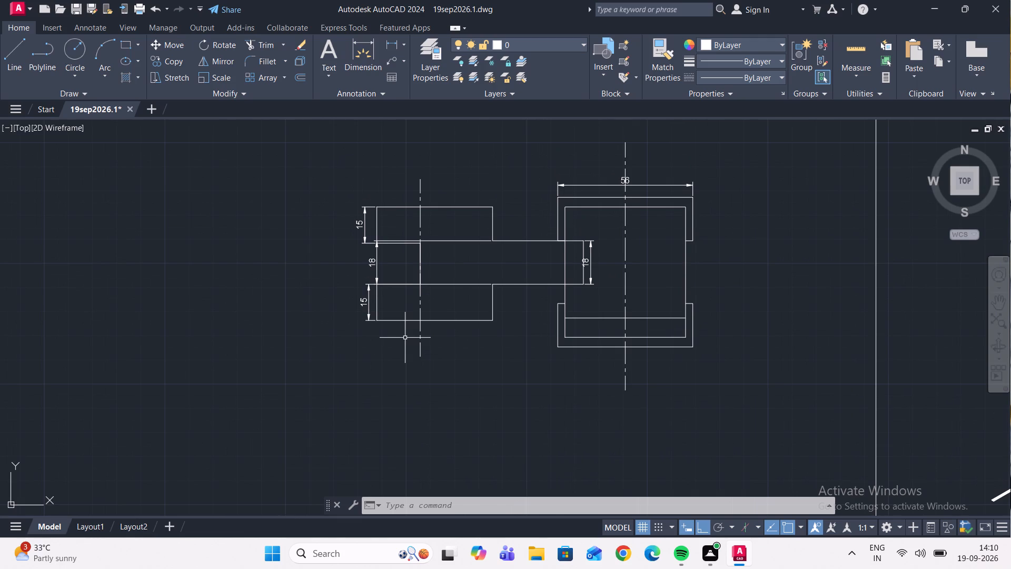
scroll(405, 338, down, 1)
scroll(435, 301, up, 3)
scroll(298, 218, up, 2)
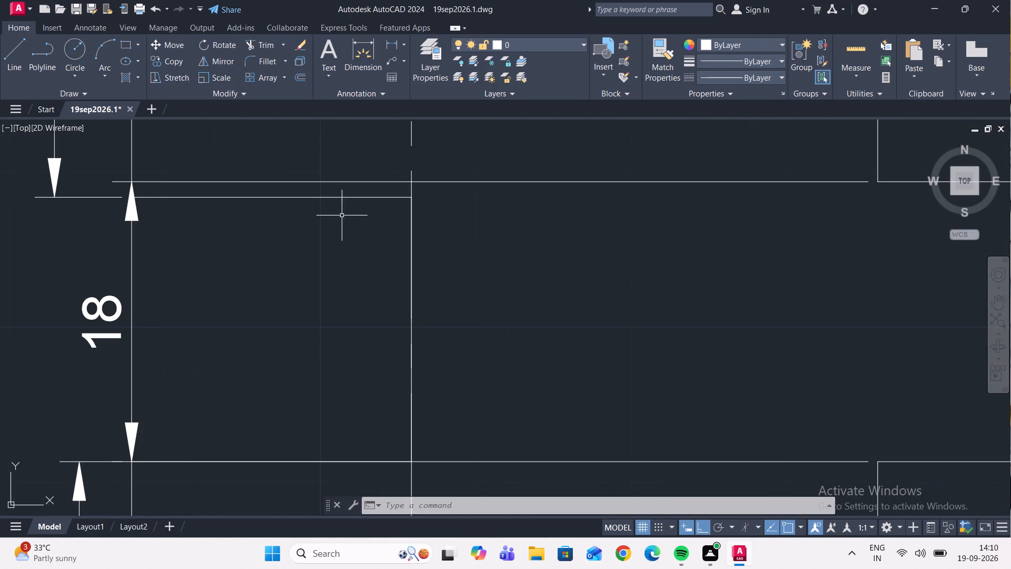
scroll(361, 206, up, 2)
click(373, 203)
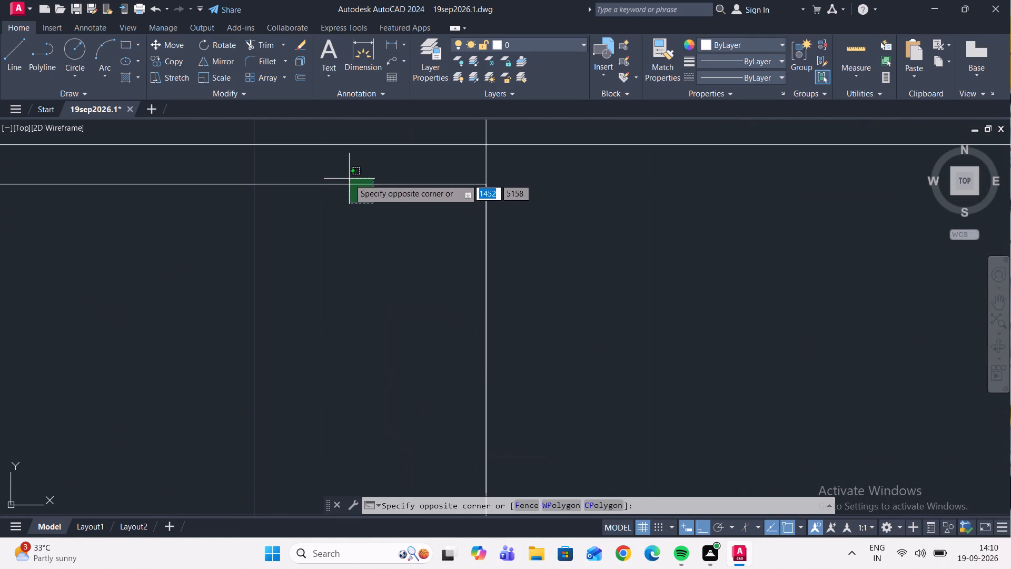
click(349, 179)
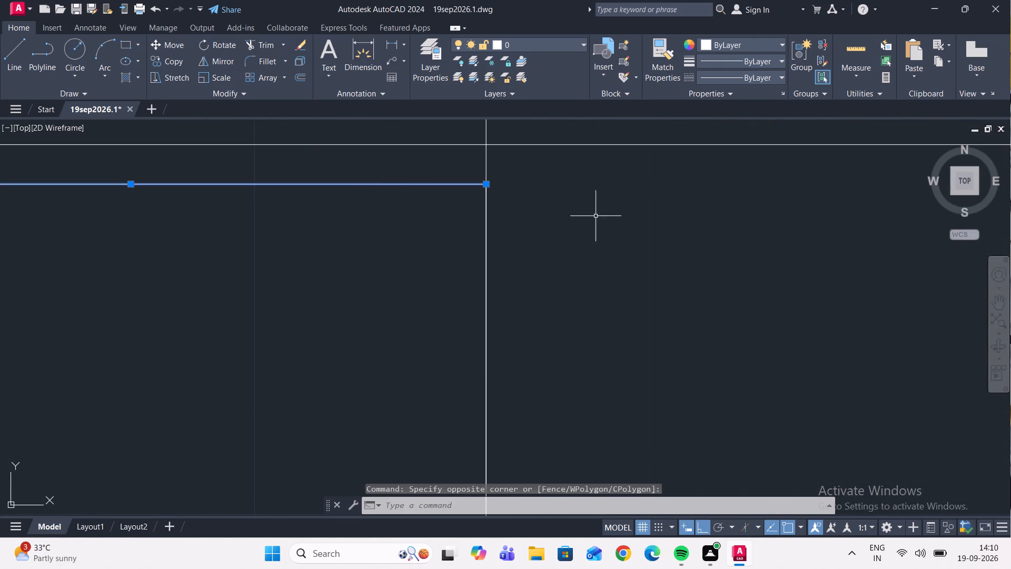
click(167, 49)
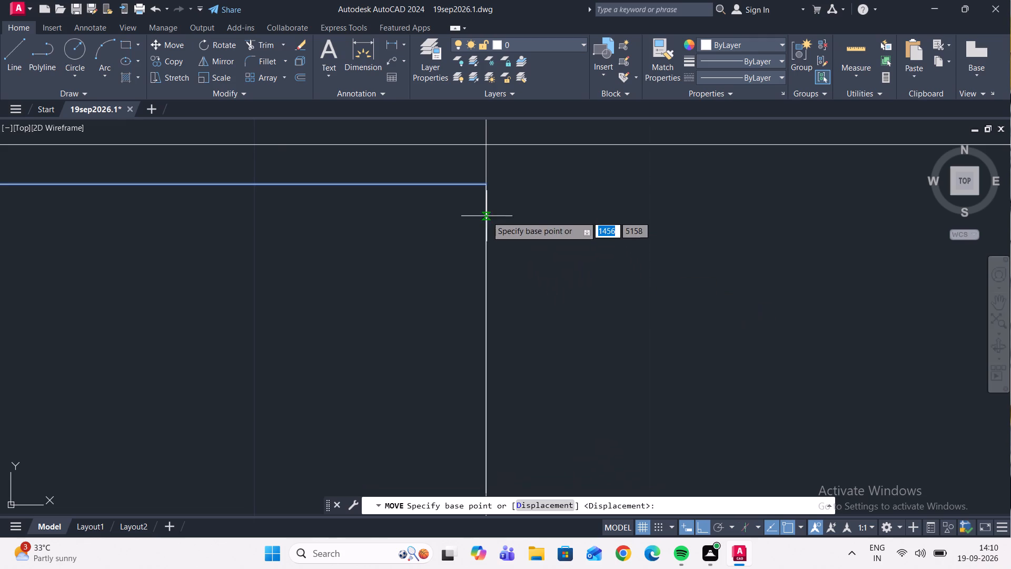
click(486, 187)
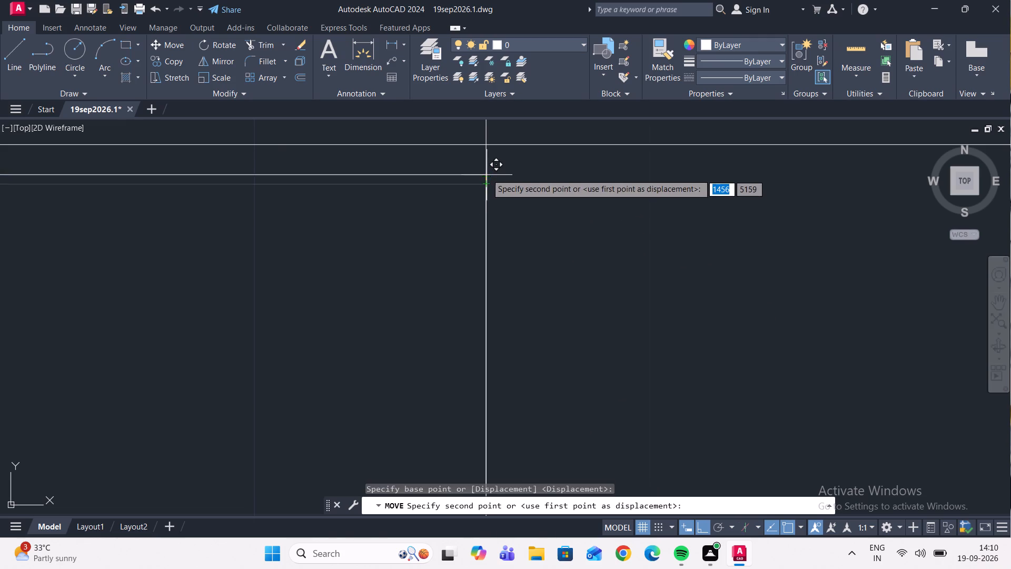
click(485, 148)
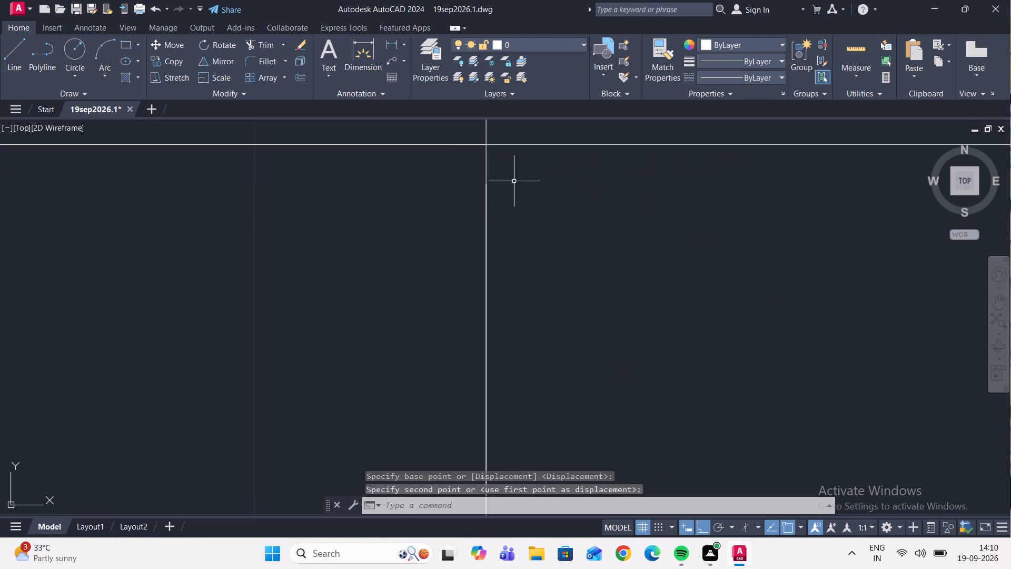
Delete the short vertical line forming the fork slot's inner edge on the centre line.
scroll(516, 184, down, 2)
scroll(517, 191, up, 1)
click(496, 204)
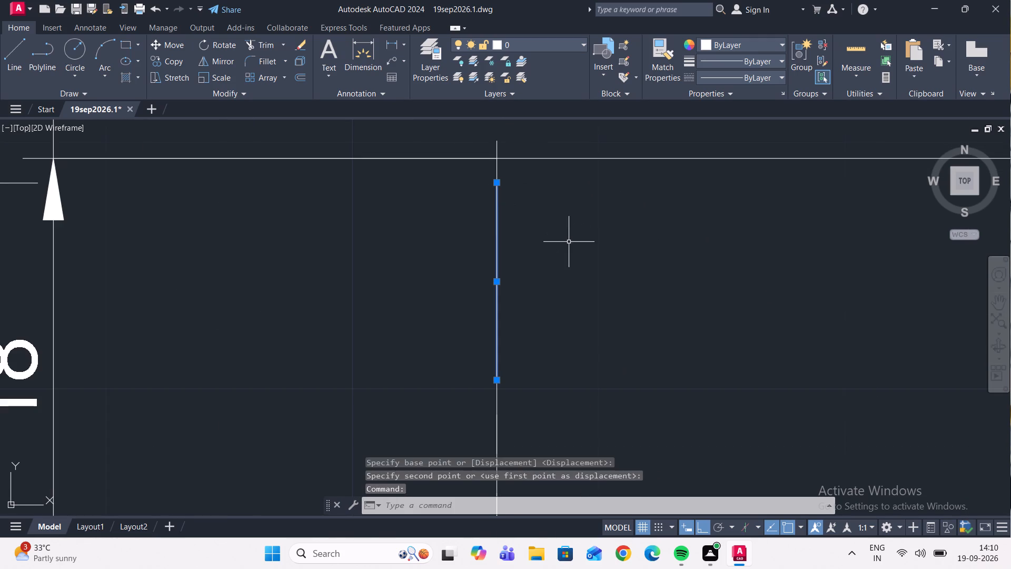
key(Delete)
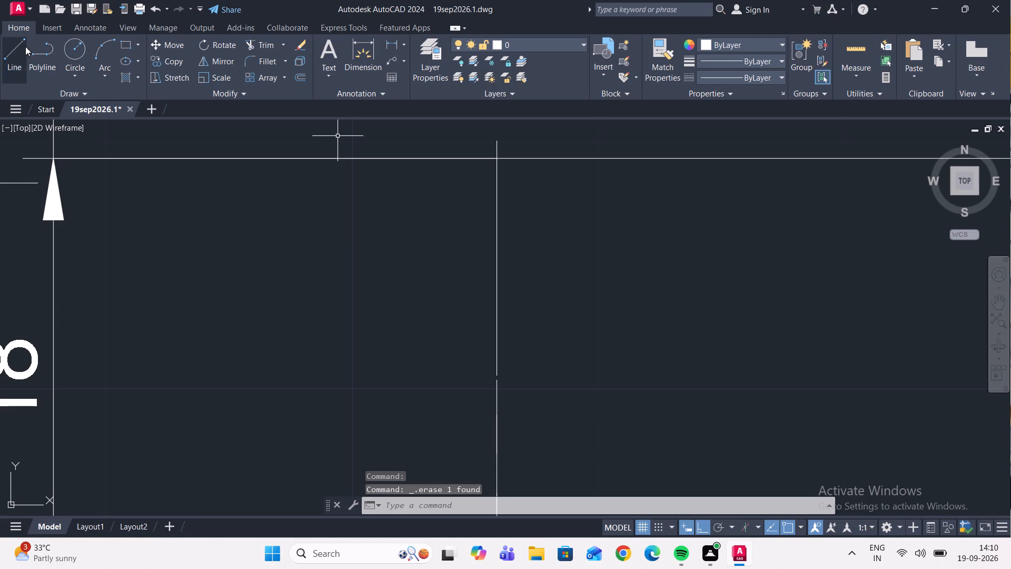
Draw an 18-unit vertical line along the centre line from the slot's upper edge to its lower edge.
click(25, 50)
click(499, 161)
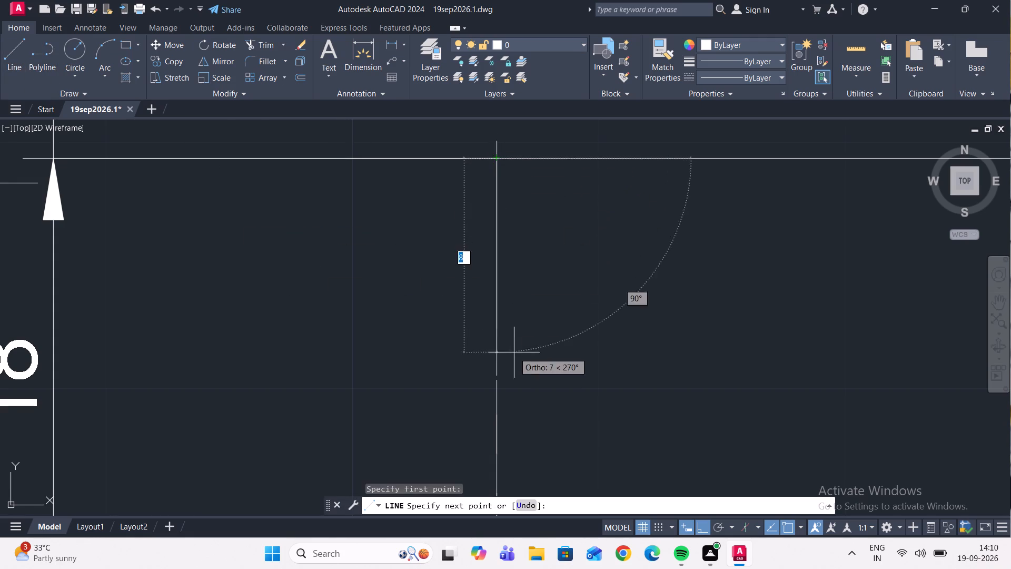
scroll(517, 380, down, 2)
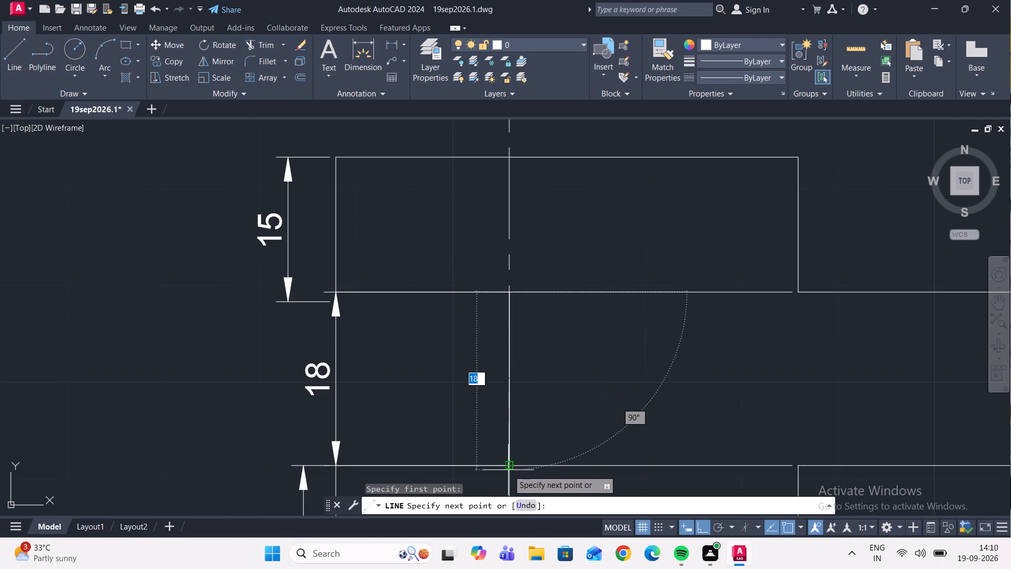
scroll(508, 470, up, 2)
click(510, 460)
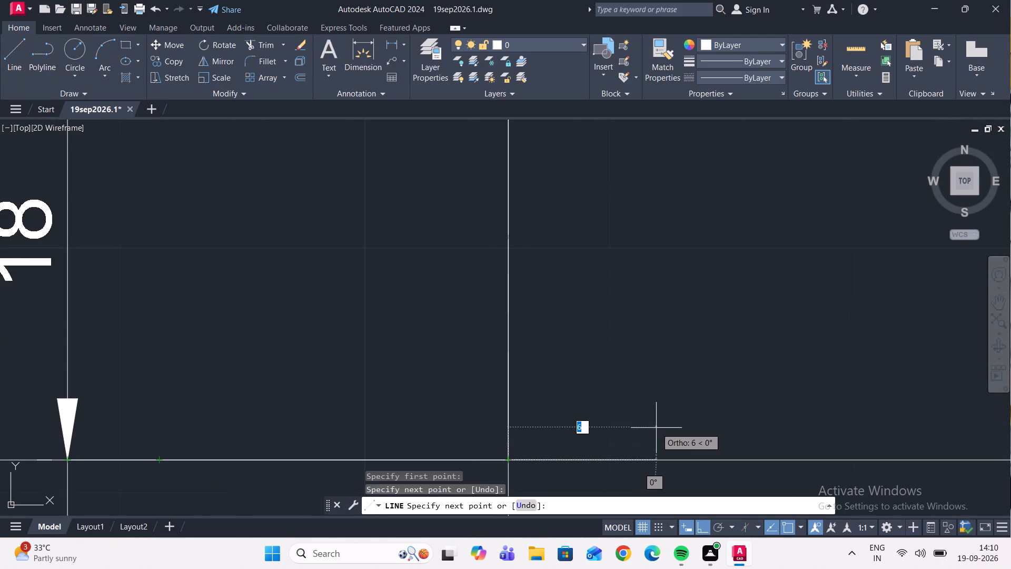
scroll(656, 428, right, 1)
key(Escape)
scroll(656, 428, left, 1)
scroll(640, 419, down, 2)
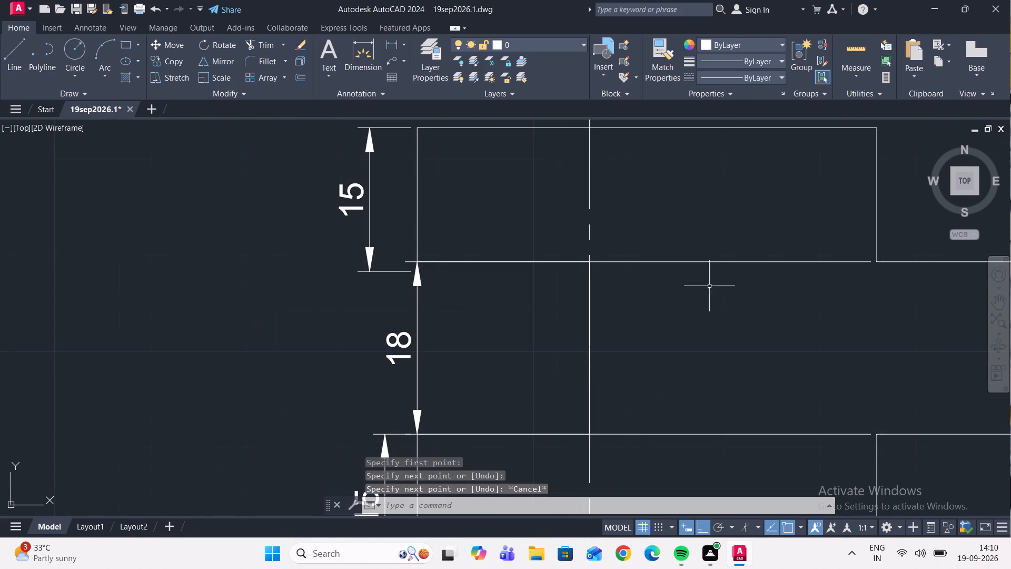
Delete the vertical dimension across the fork's open end that references the arm's corners.
click(755, 261)
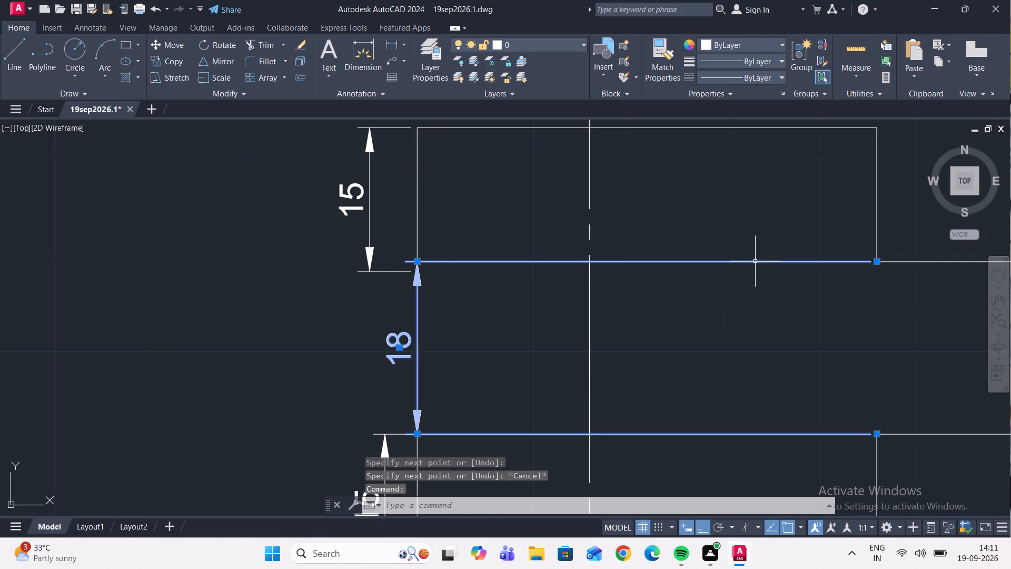
key(Delete)
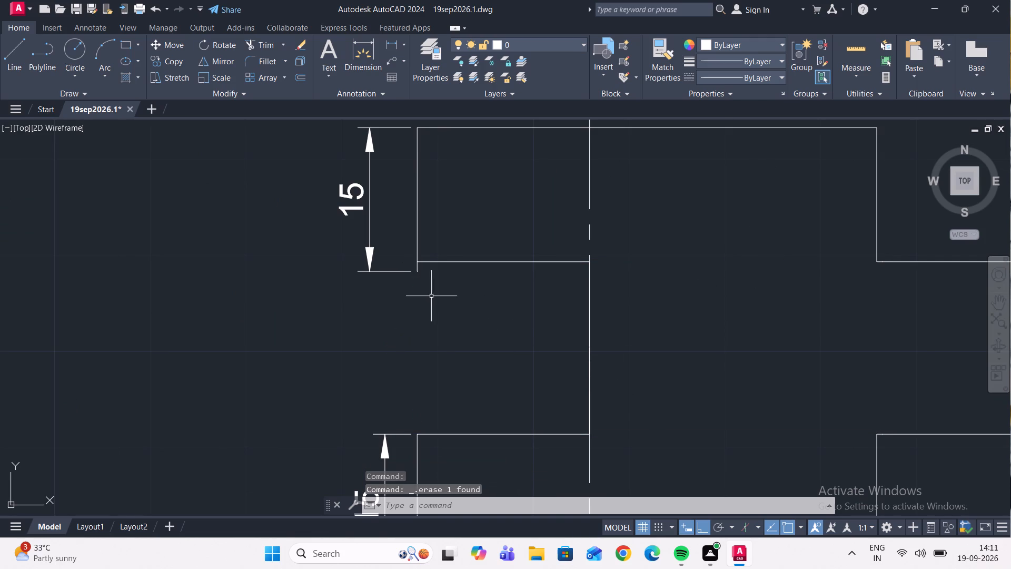
Trim the upper prong's end edge where it overshoots the slot's upper edge, removing the prong's vertical dimension as well.
scroll(435, 293, up, 2)
scroll(434, 287, down, 3)
scroll(442, 309, up, 2)
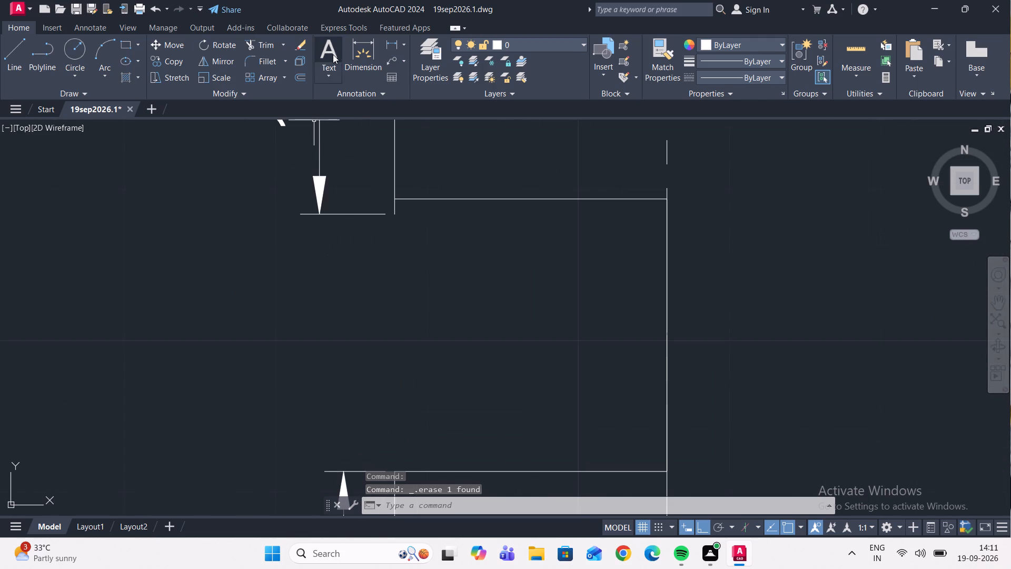
scroll(402, 188, down, 1)
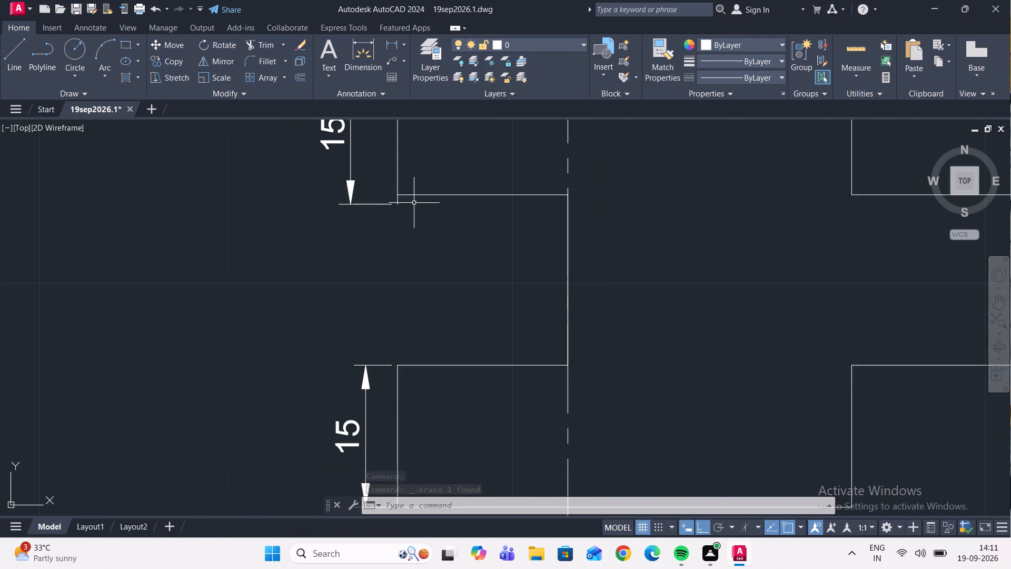
middle_drag(414, 203, 418, 274)
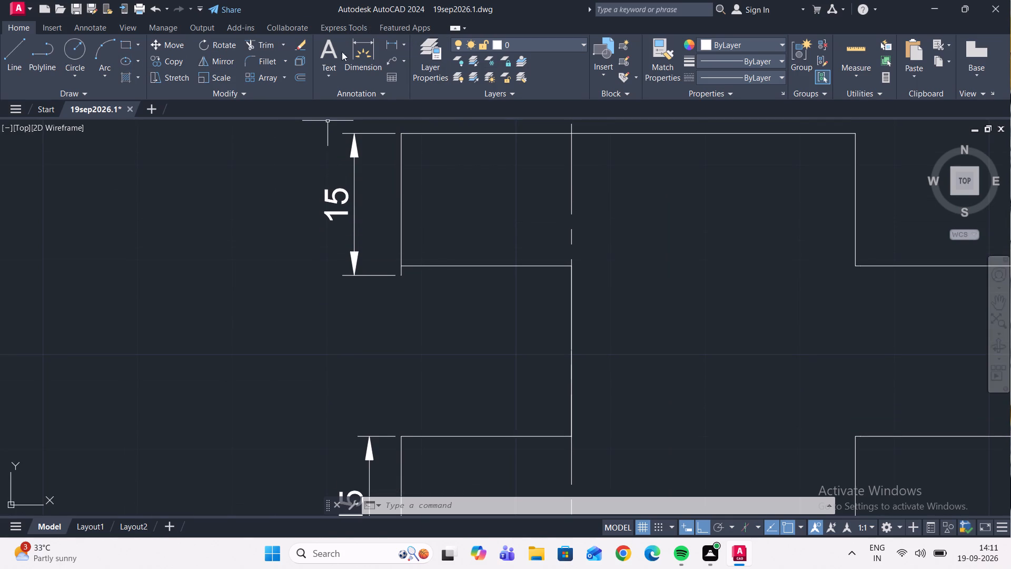
click(270, 48)
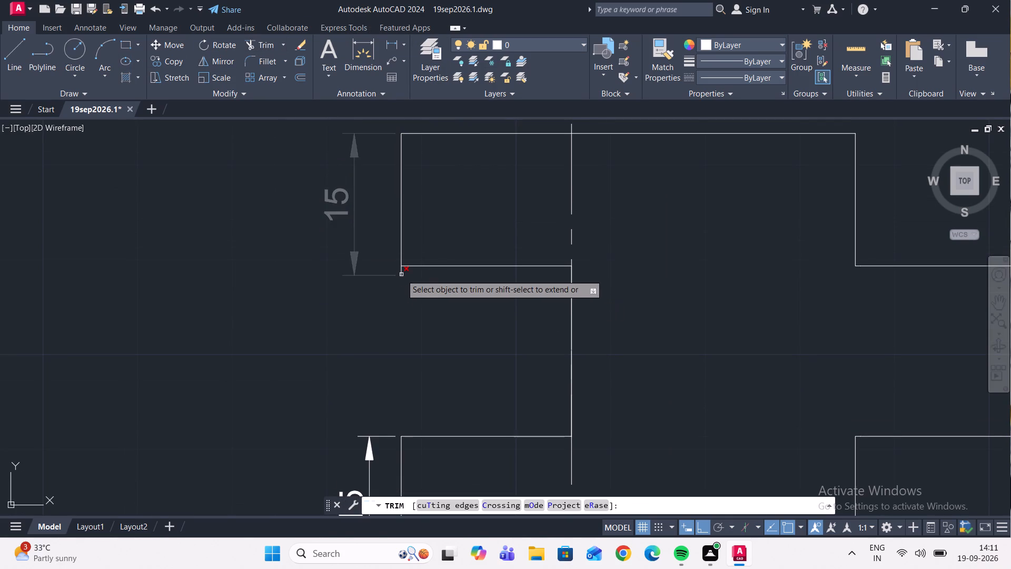
click(401, 274)
click(399, 272)
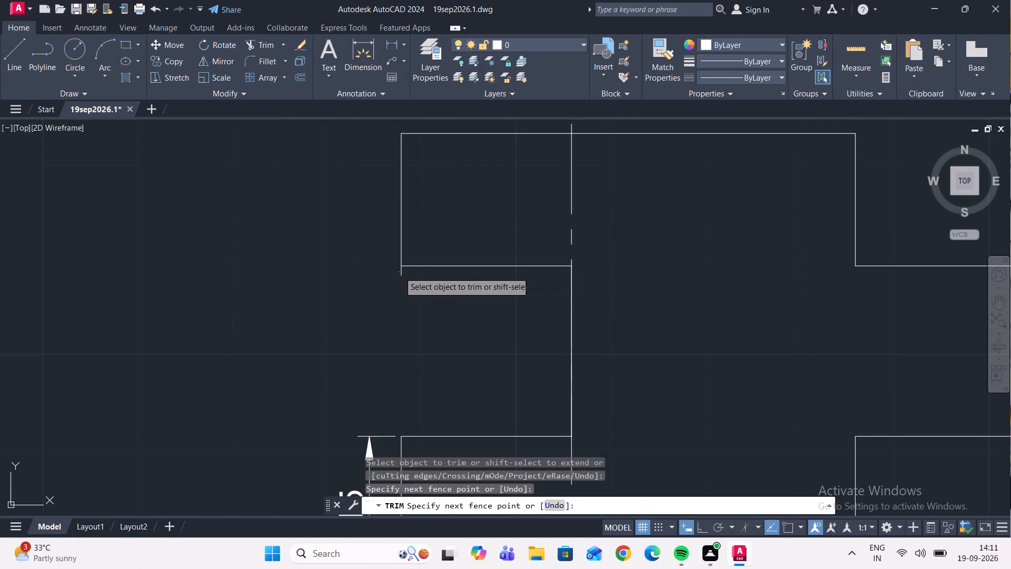
click(412, 274)
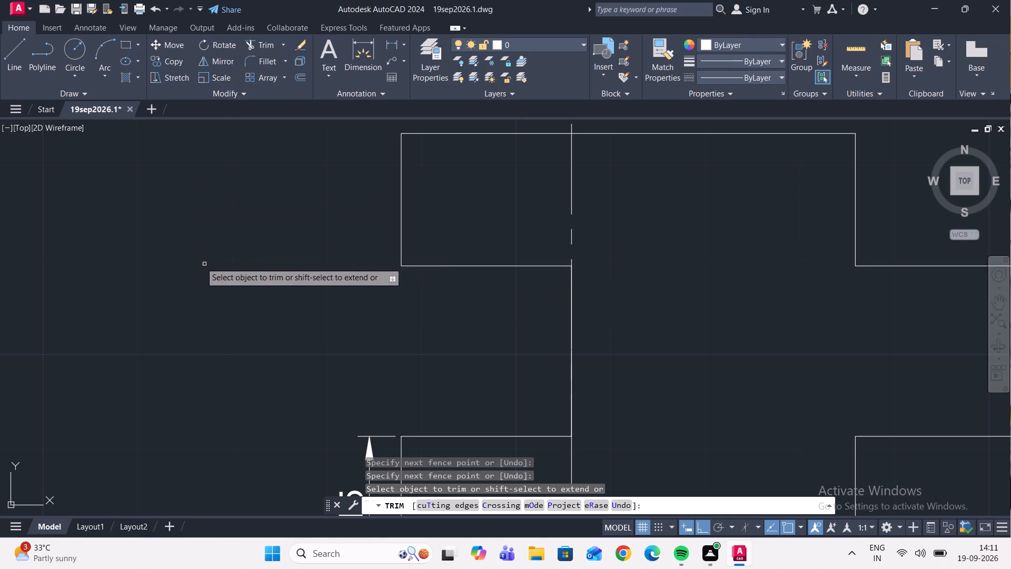
Add a vertical linear dimension between the slot's two open-end corners, aligned with the lower prong's dimension.
click(391, 46)
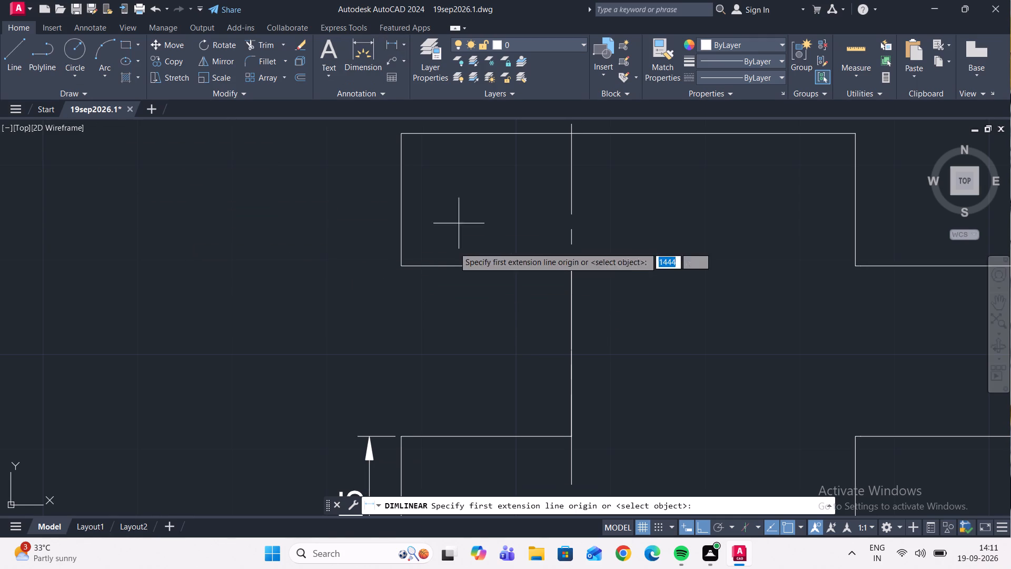
click(403, 265)
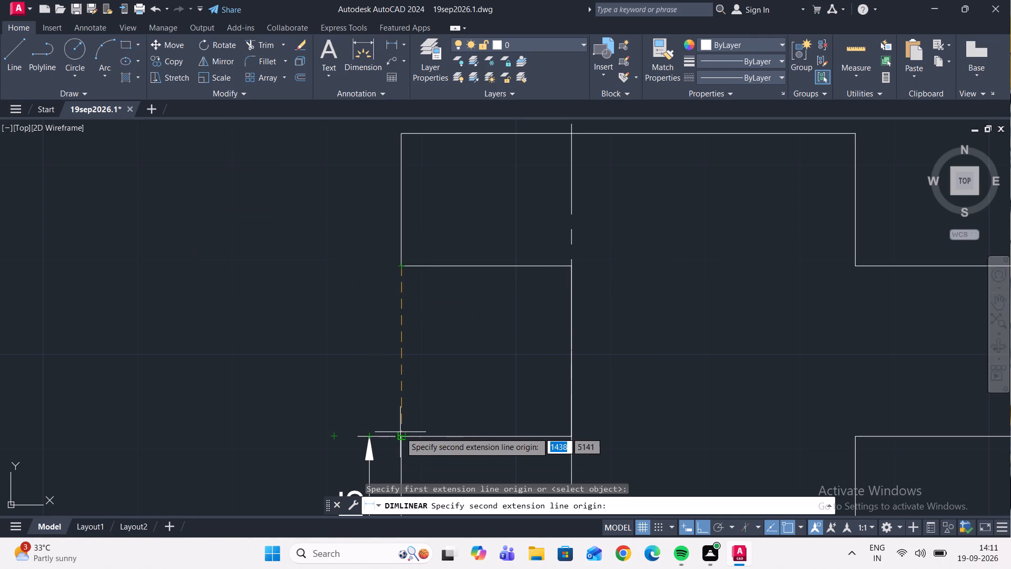
scroll(405, 439, up, 4)
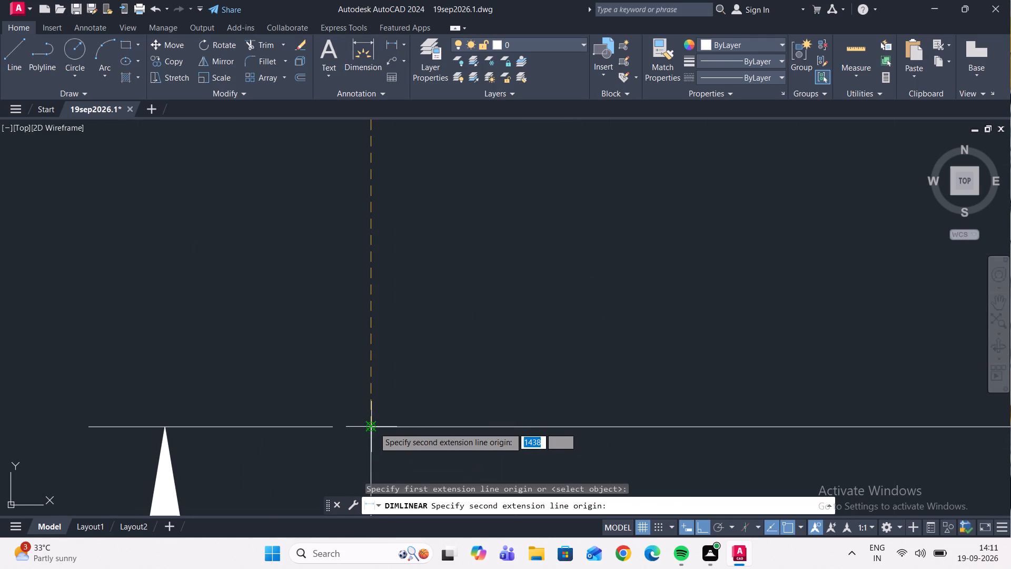
click(374, 427)
scroll(180, 391, down, 2)
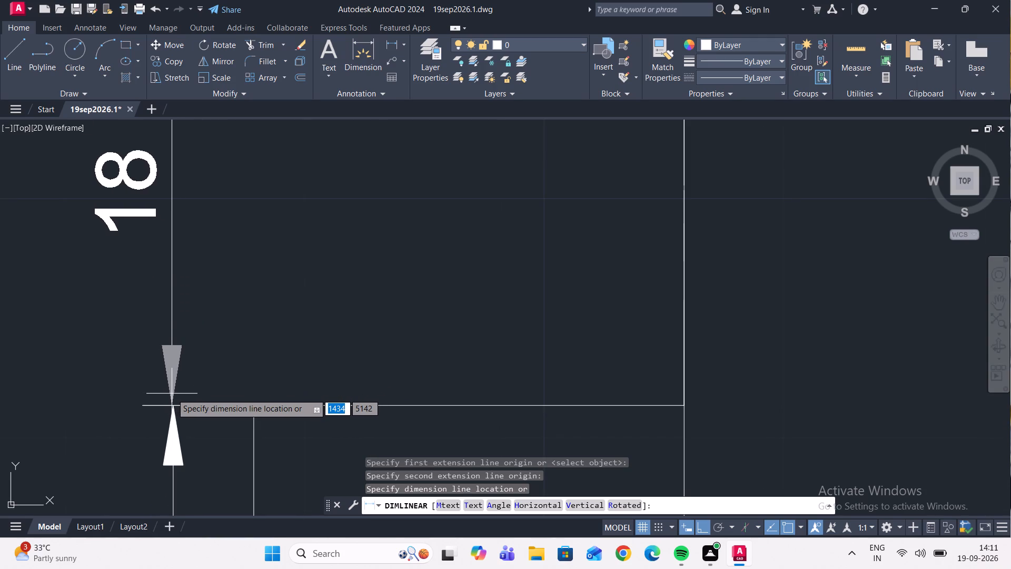
click(173, 394)
scroll(231, 382, down, 3)
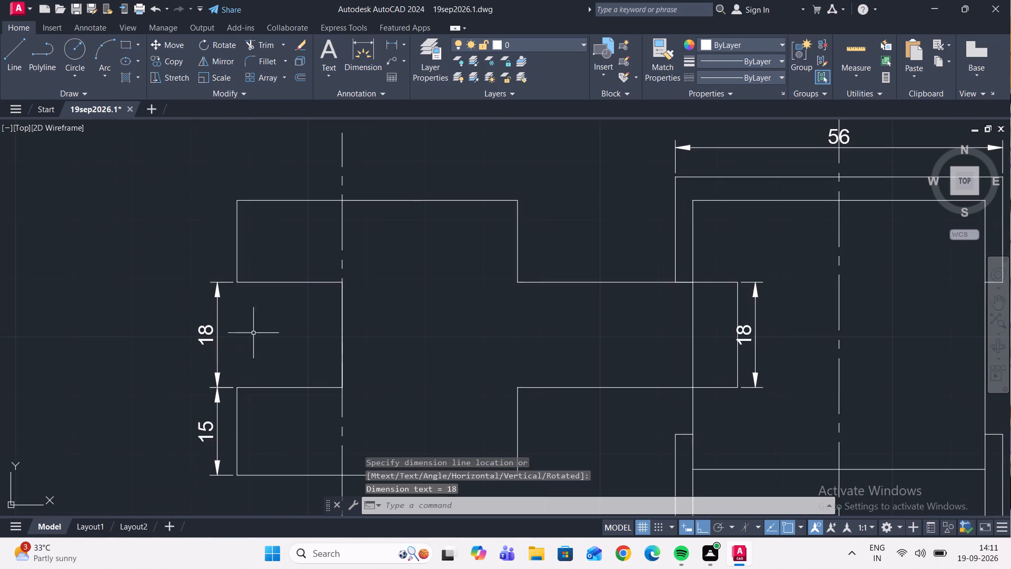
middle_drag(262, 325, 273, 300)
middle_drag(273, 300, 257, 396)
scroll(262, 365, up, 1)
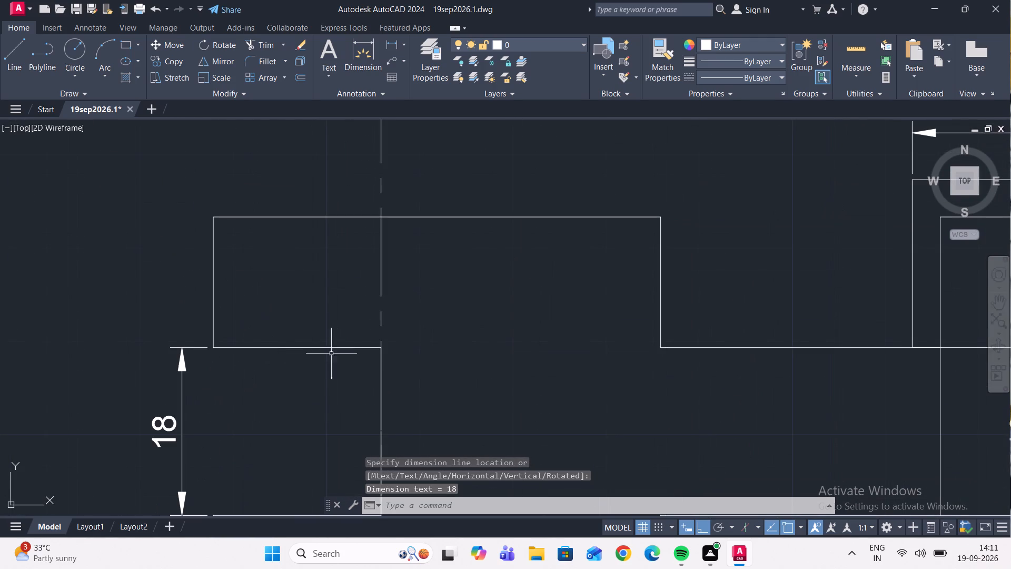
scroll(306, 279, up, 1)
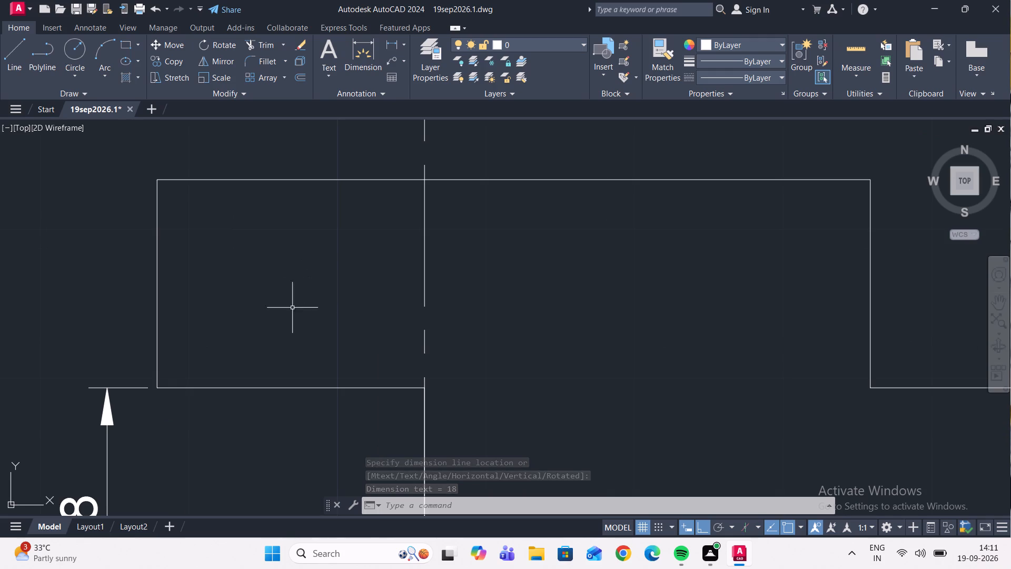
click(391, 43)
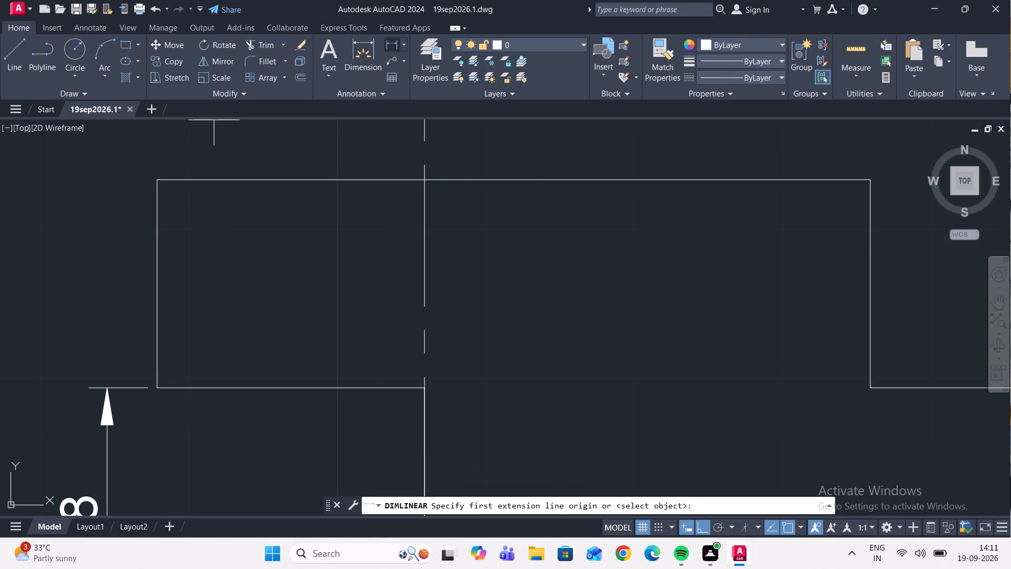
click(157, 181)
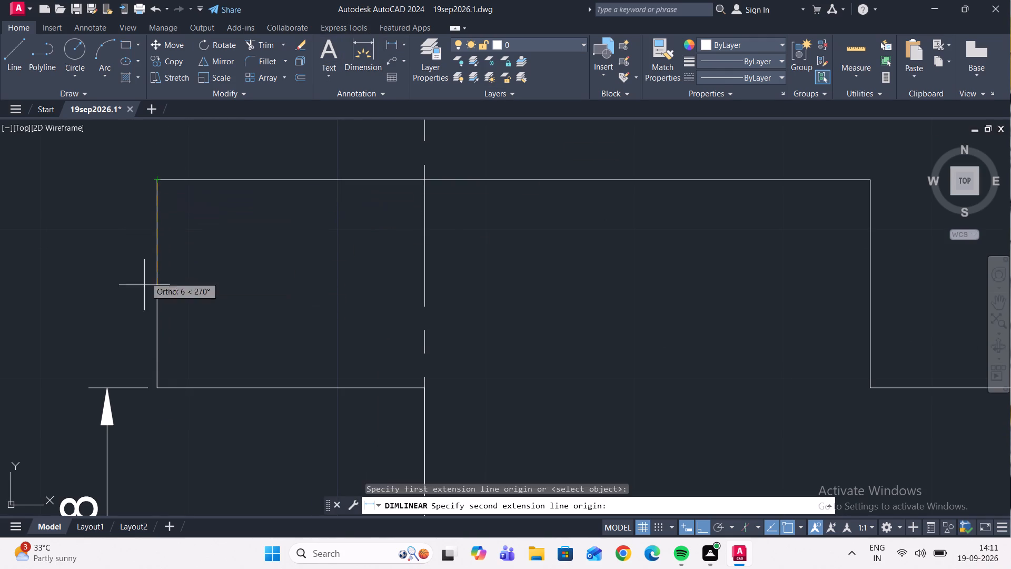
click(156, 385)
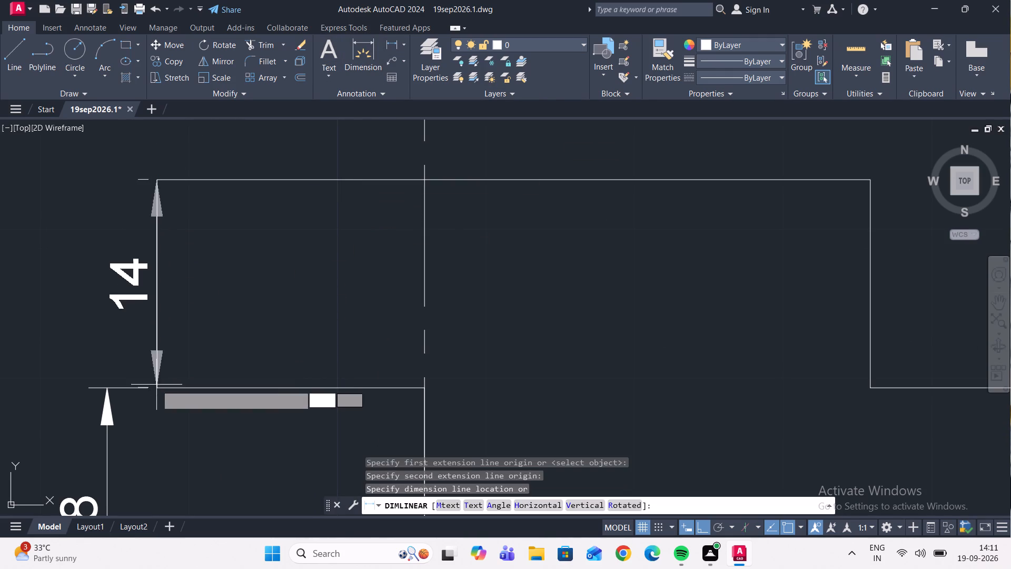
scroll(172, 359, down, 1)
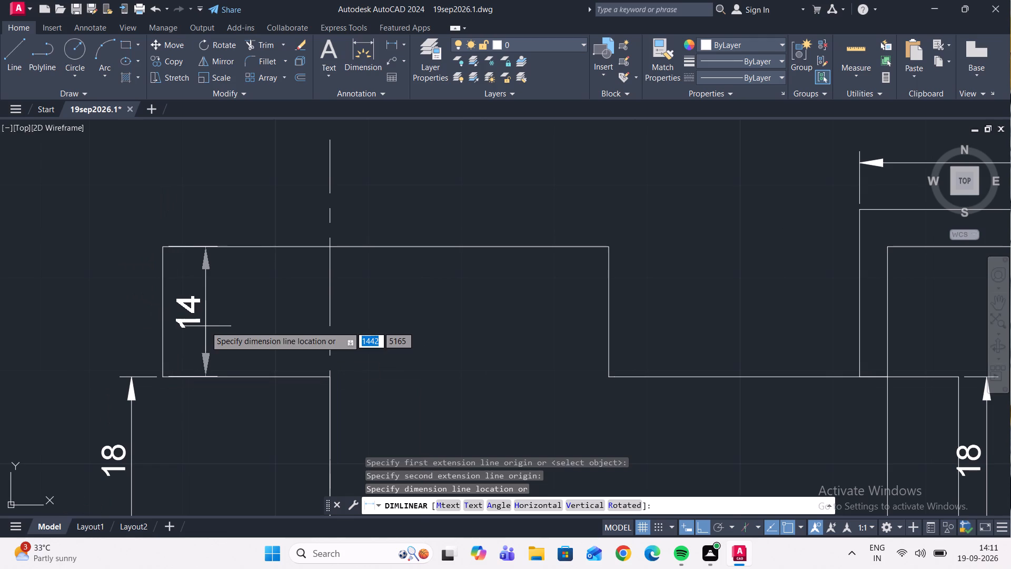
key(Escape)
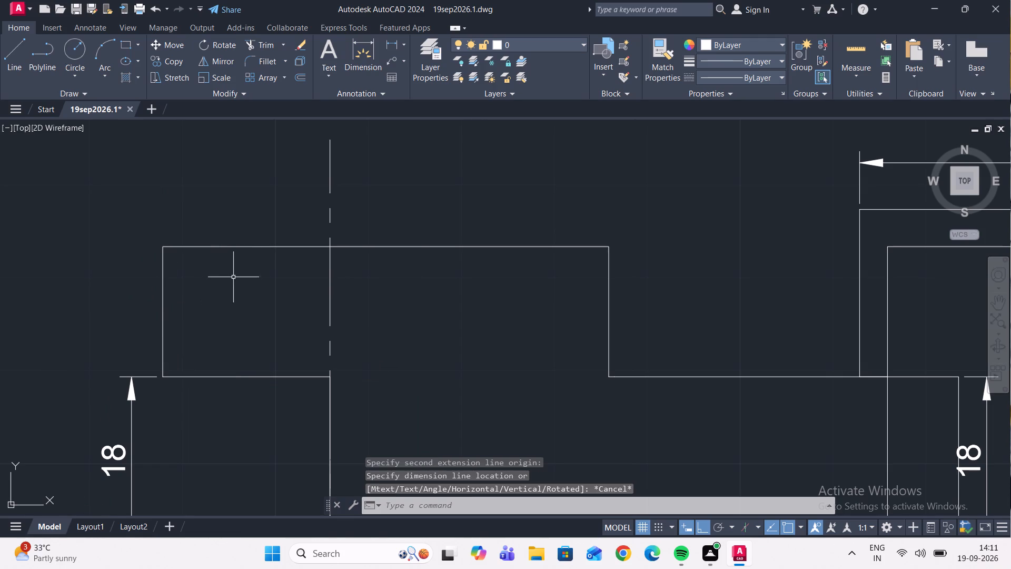
Move the upper prong's top horizontal edge up by 1 unit, using its outer corner as base point.
drag(240, 270, 241, 260)
click(219, 192)
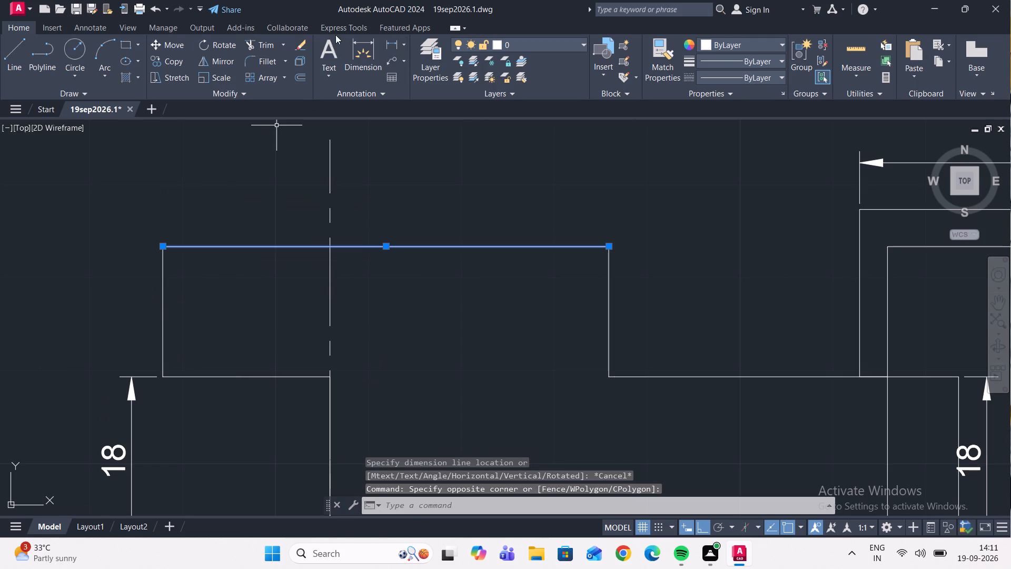
click(174, 43)
scroll(163, 254, up, 8)
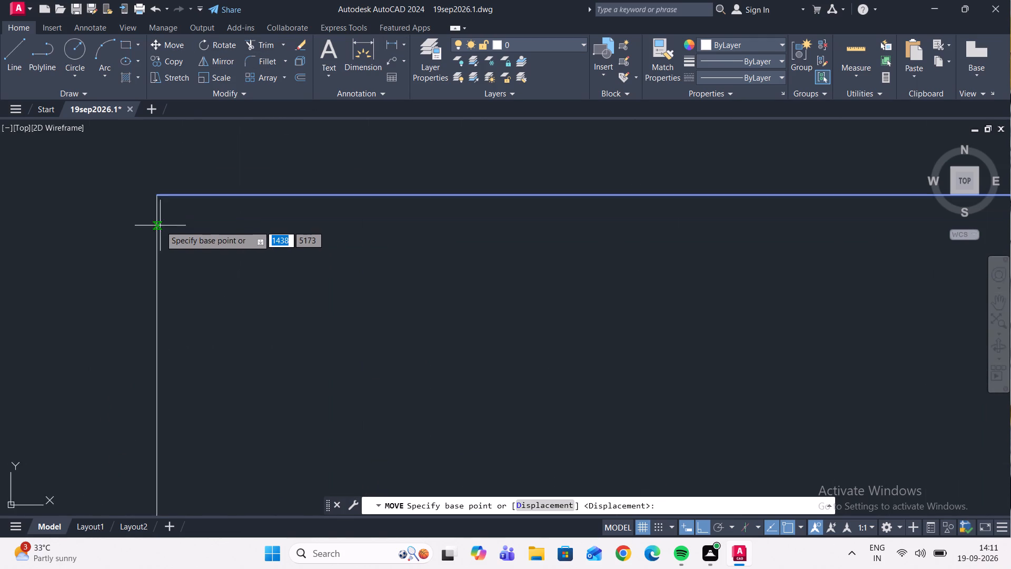
scroll(161, 228, up, 3)
middle_drag(163, 237, 338, 482)
scroll(299, 360, up, 3)
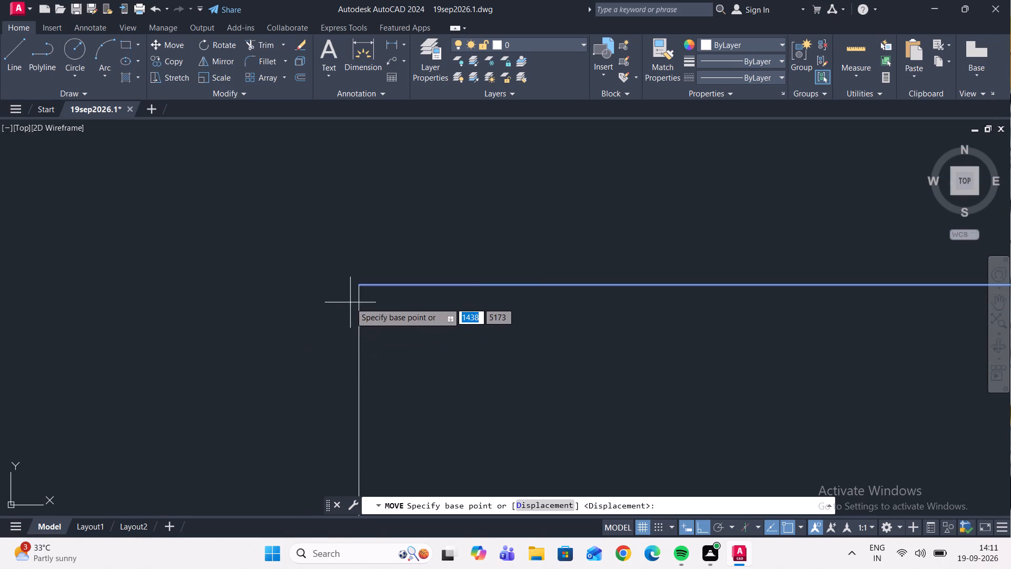
click(359, 287)
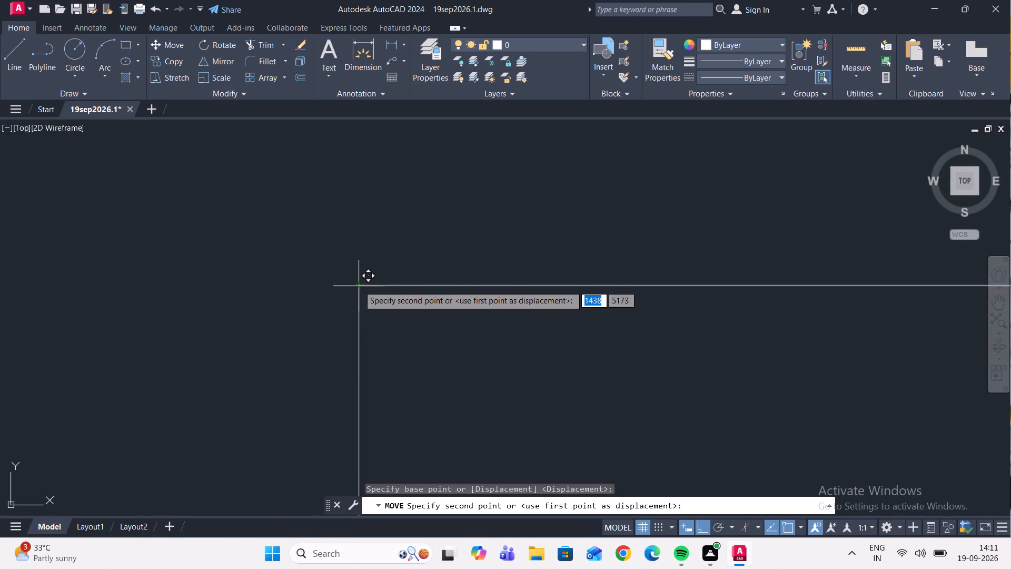
key(1)
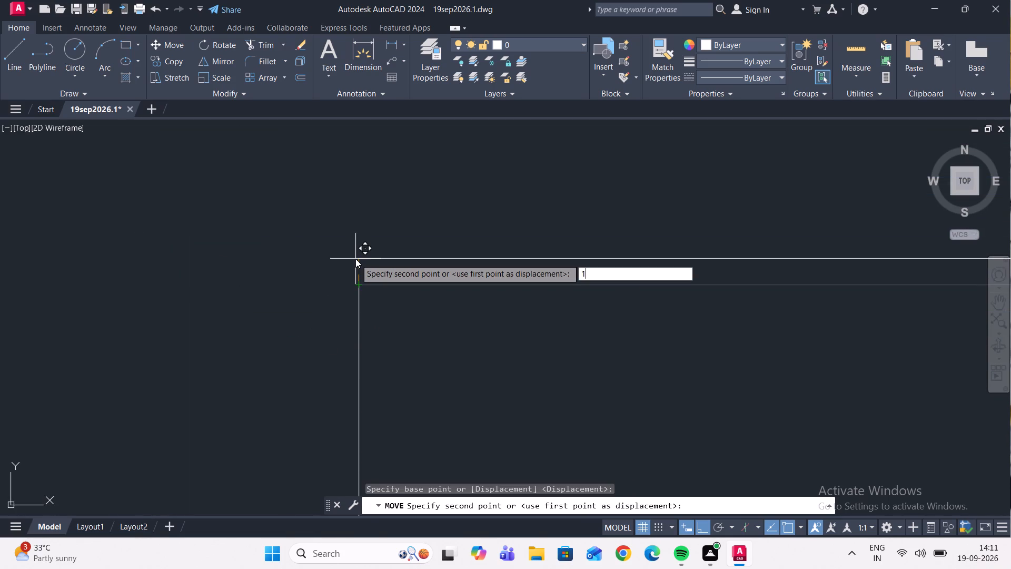
key(Return)
Extend the two vertical edges of the upper prong block up to the raised top edge.
scroll(355, 259, down, 2)
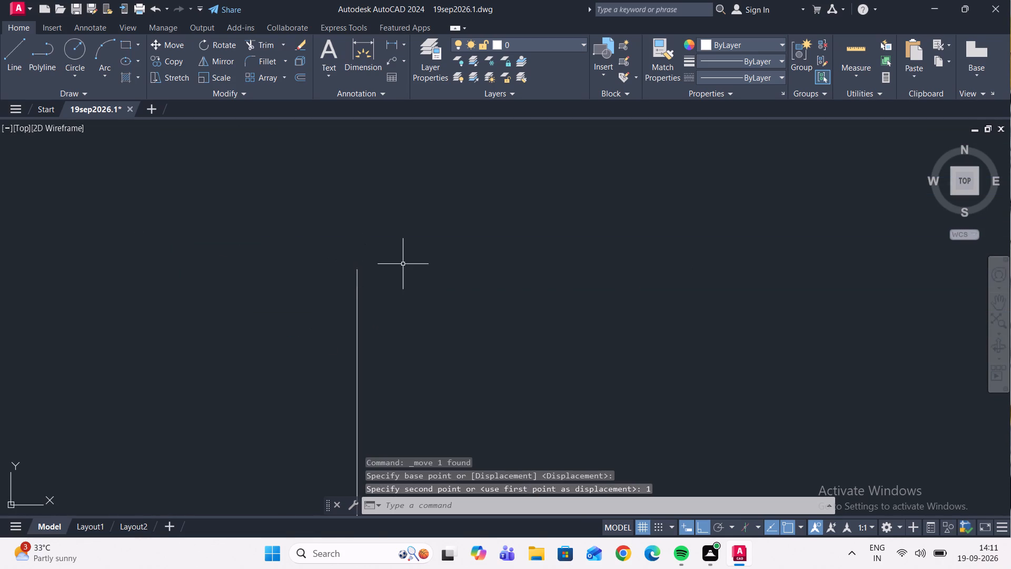
scroll(426, 266, down, 13)
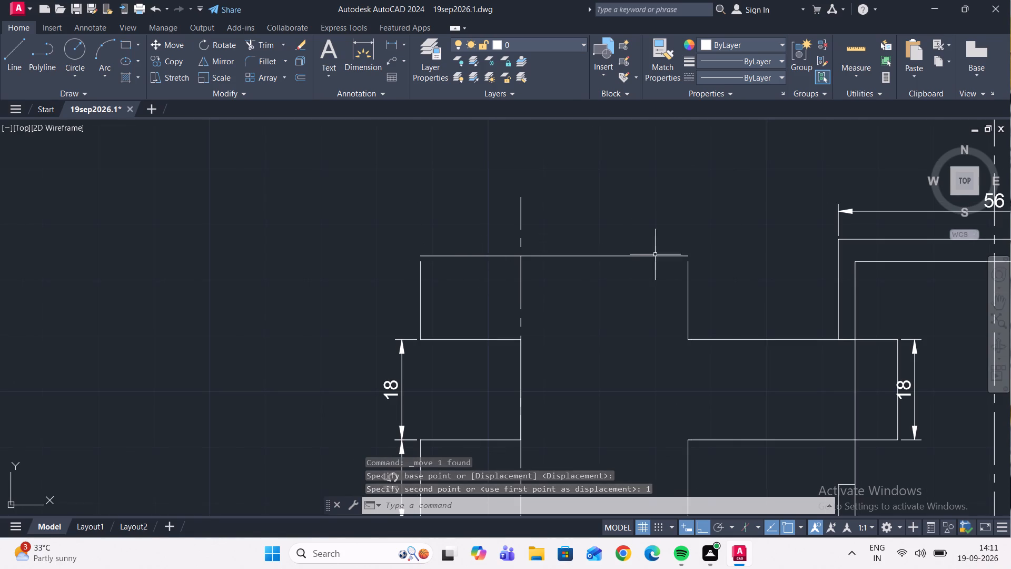
scroll(665, 255, up, 3)
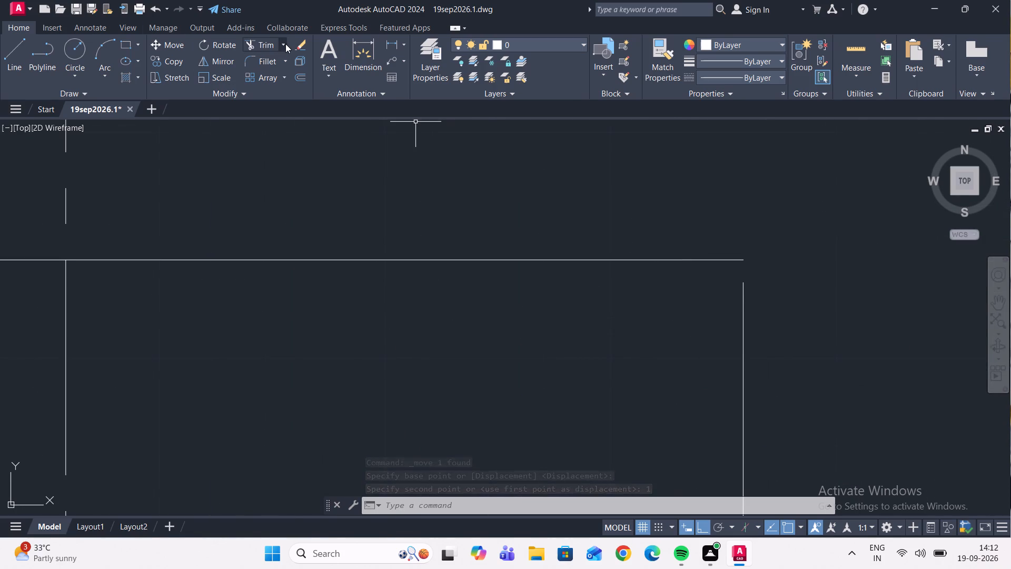
click(285, 44)
click(294, 93)
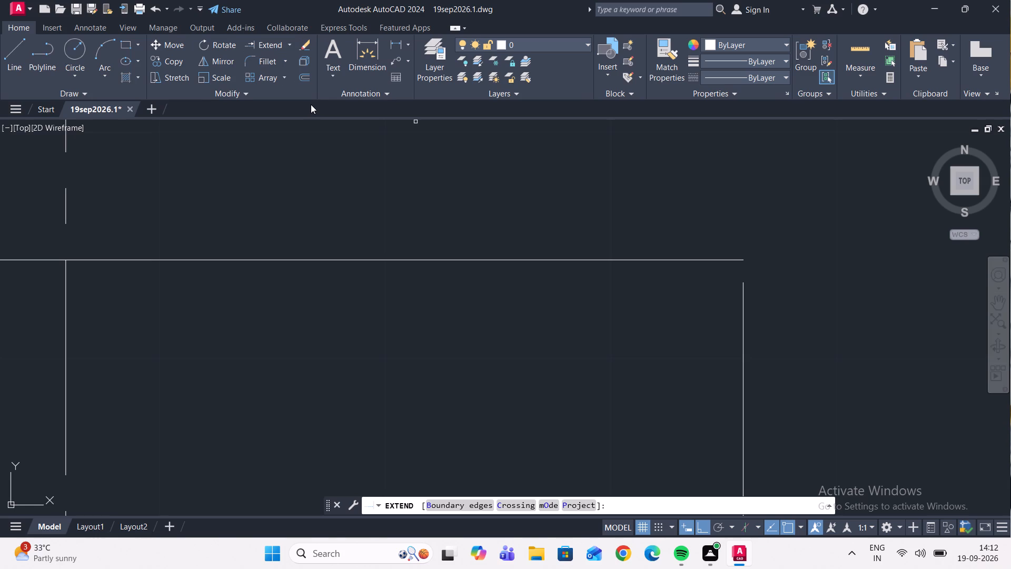
scroll(508, 237, down, 2)
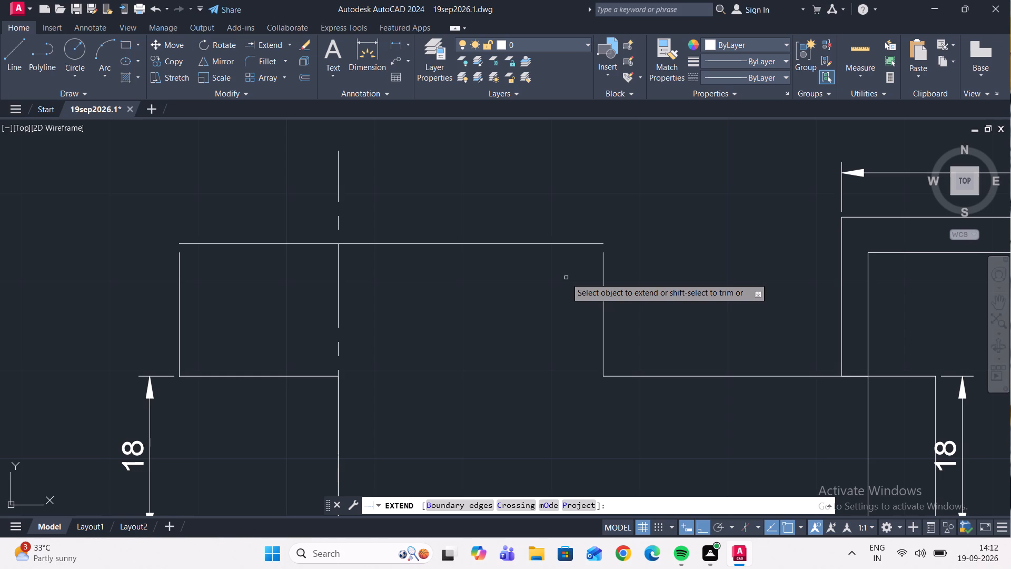
scroll(566, 278, down, 2)
scroll(423, 284, up, 2)
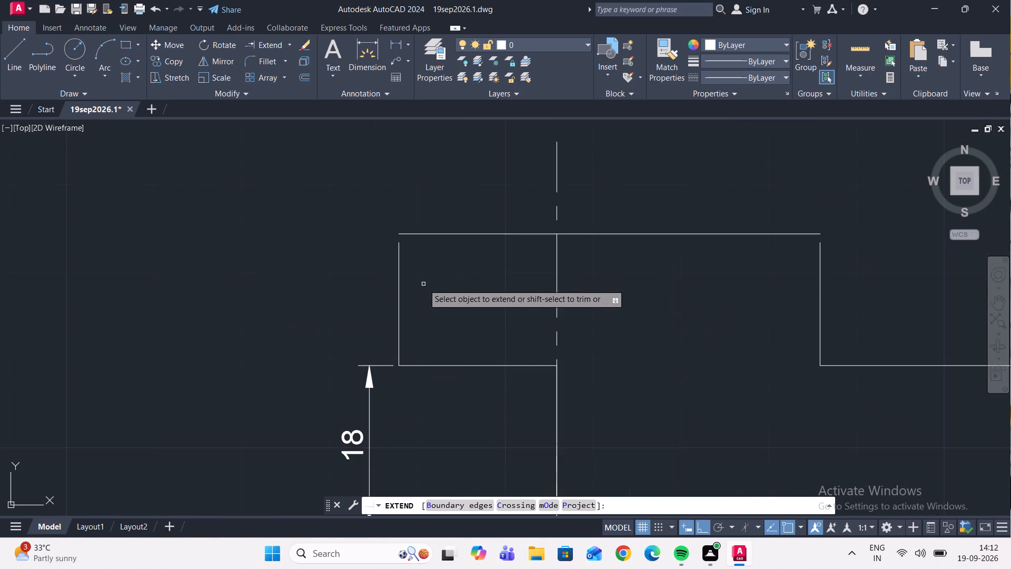
click(400, 259)
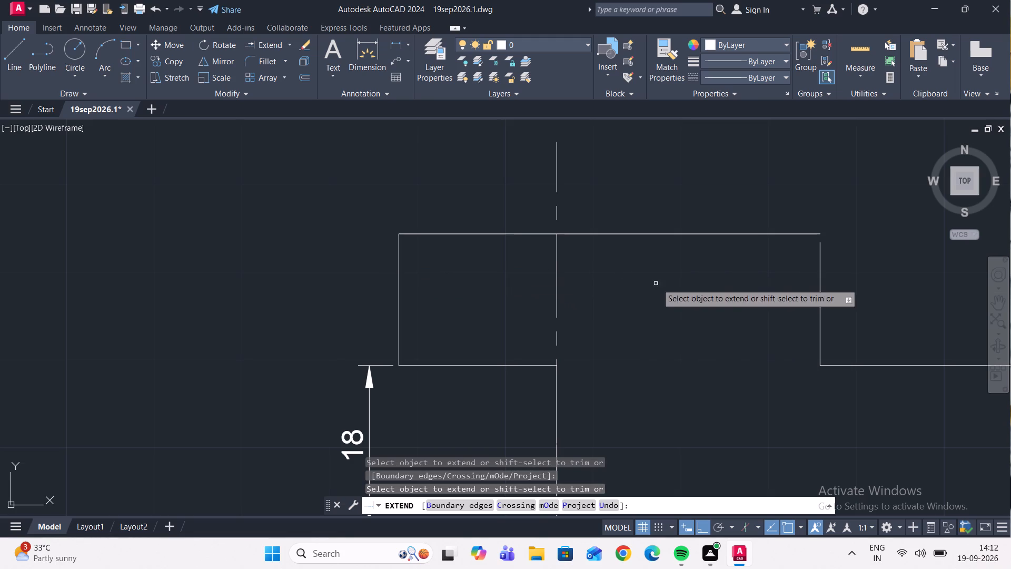
middle_drag(664, 287, 441, 309)
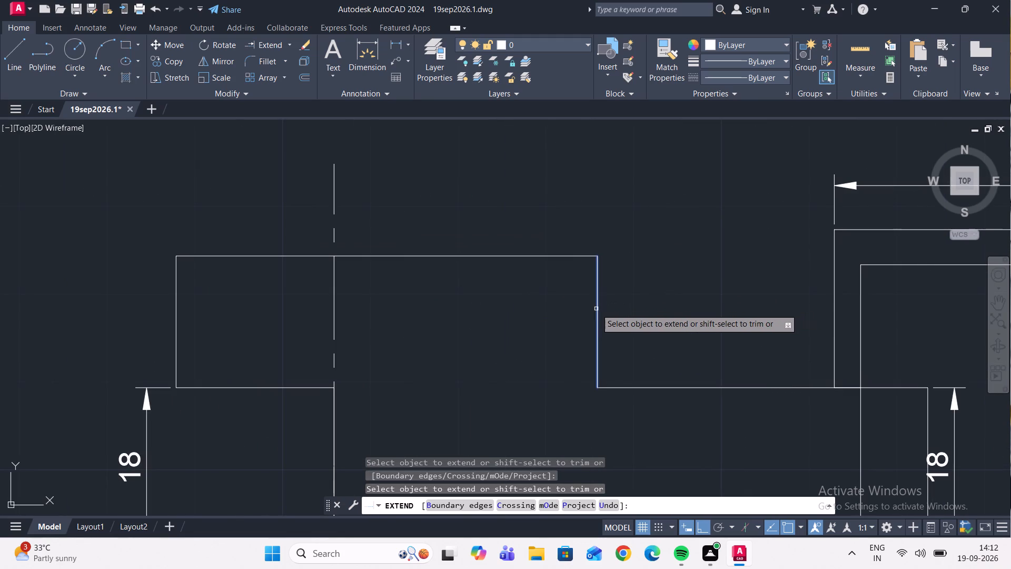
click(596, 309)
key(Escape)
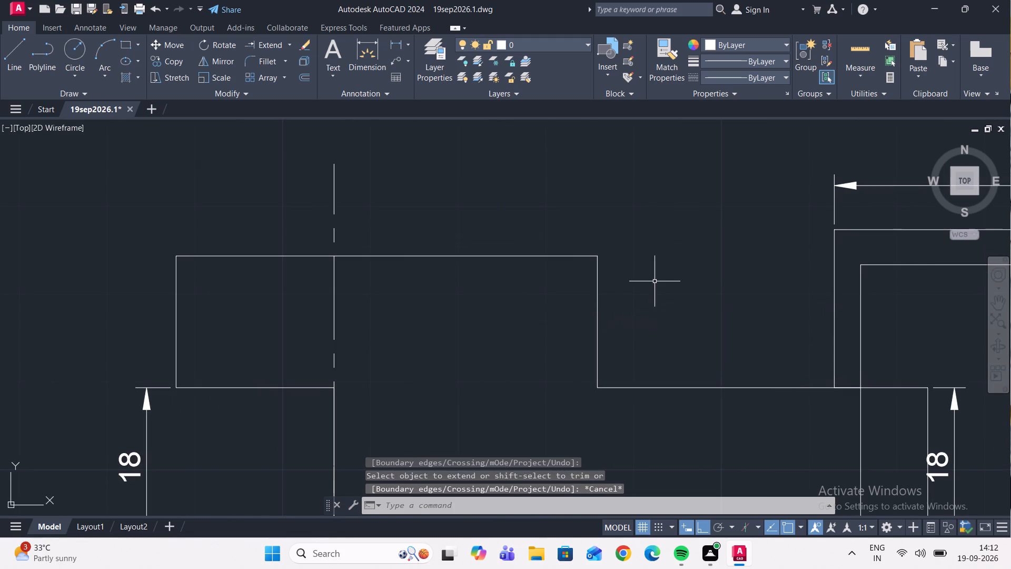
Add a vertical linear dimension to the upper prong's open end, aligned with the slot's dimension.
scroll(652, 279, down, 2)
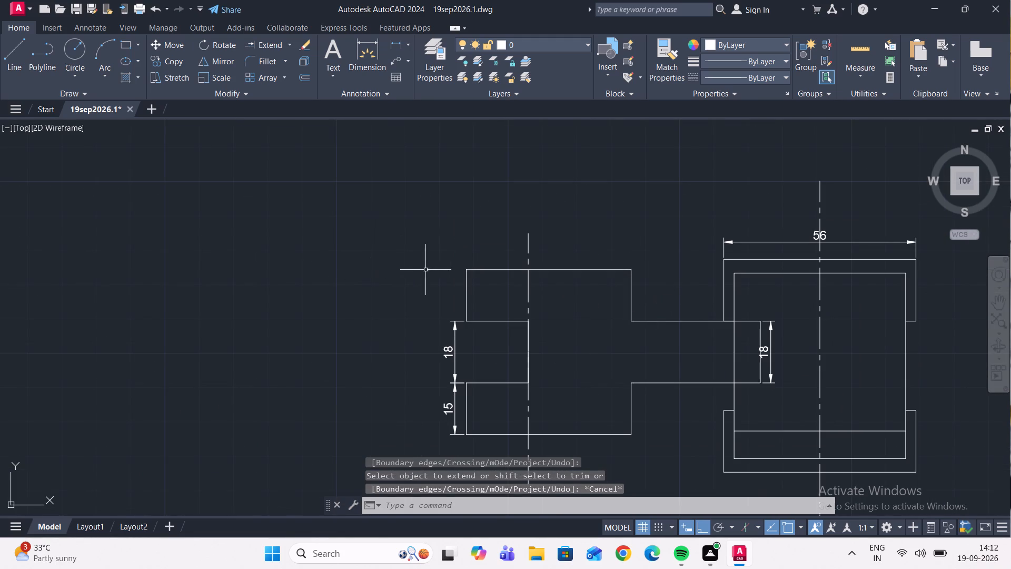
click(393, 46)
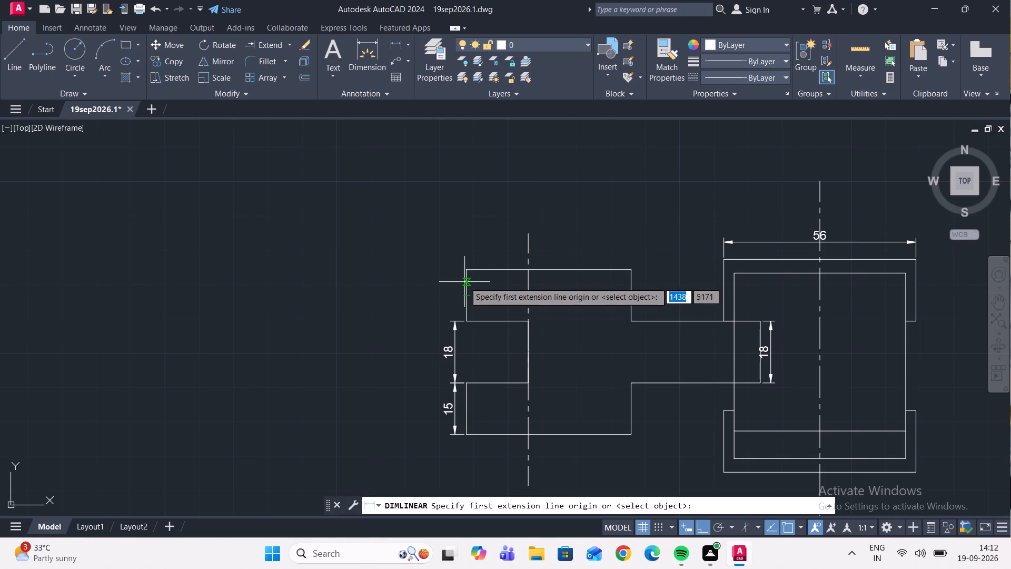
scroll(463, 281, up, 1)
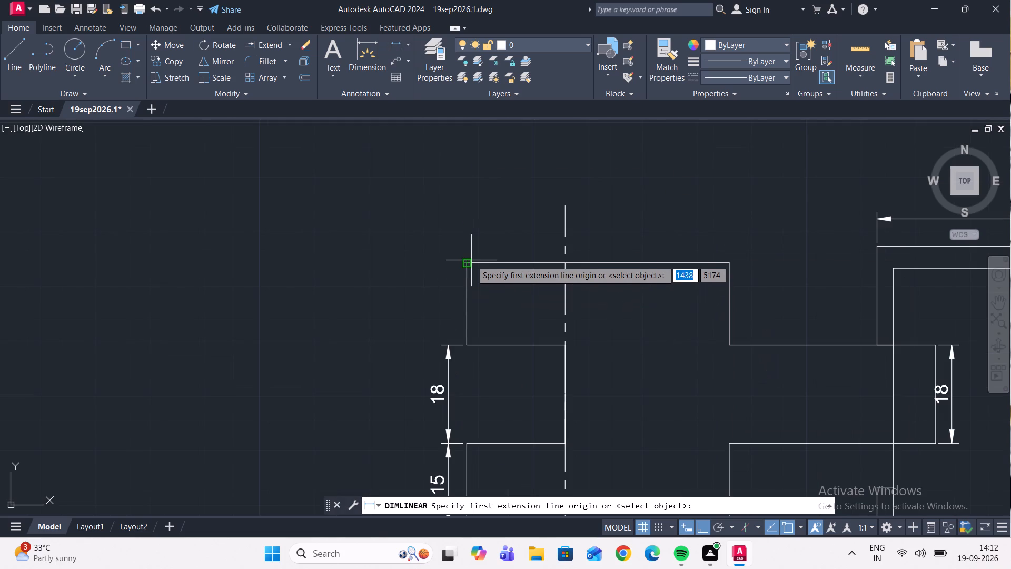
click(468, 266)
click(469, 344)
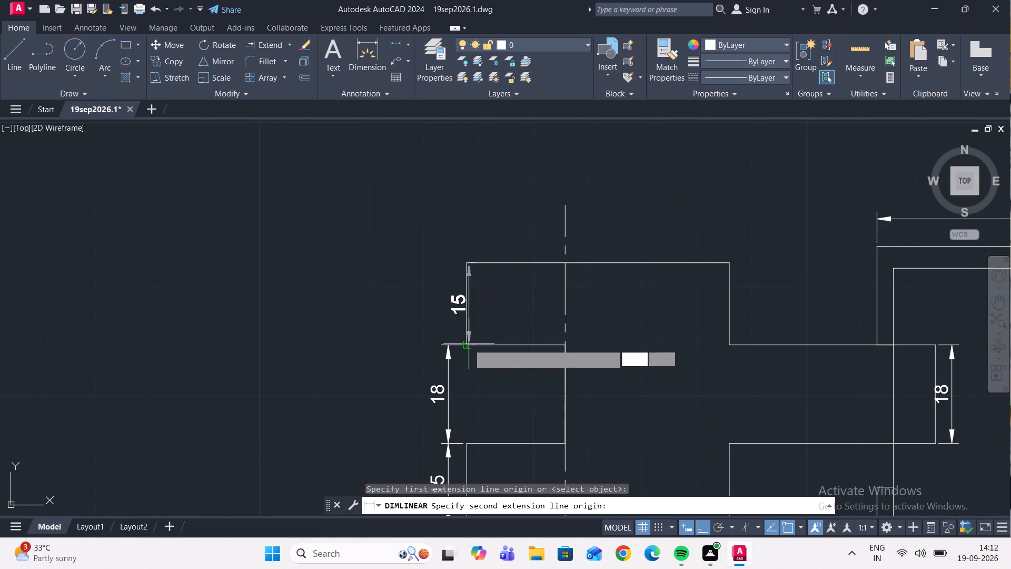
scroll(450, 343, up, 2)
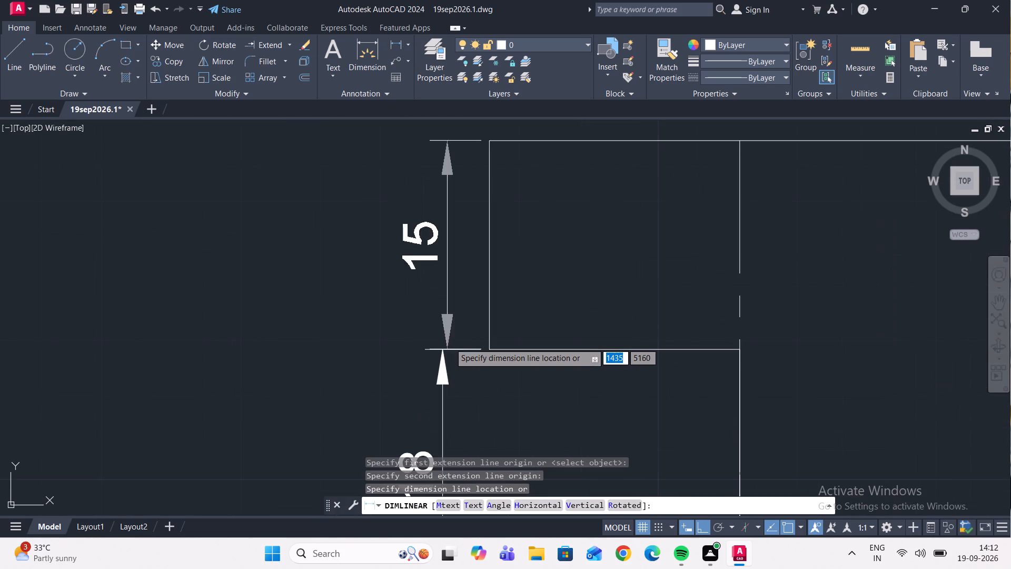
click(443, 352)
scroll(454, 311, down, 3)
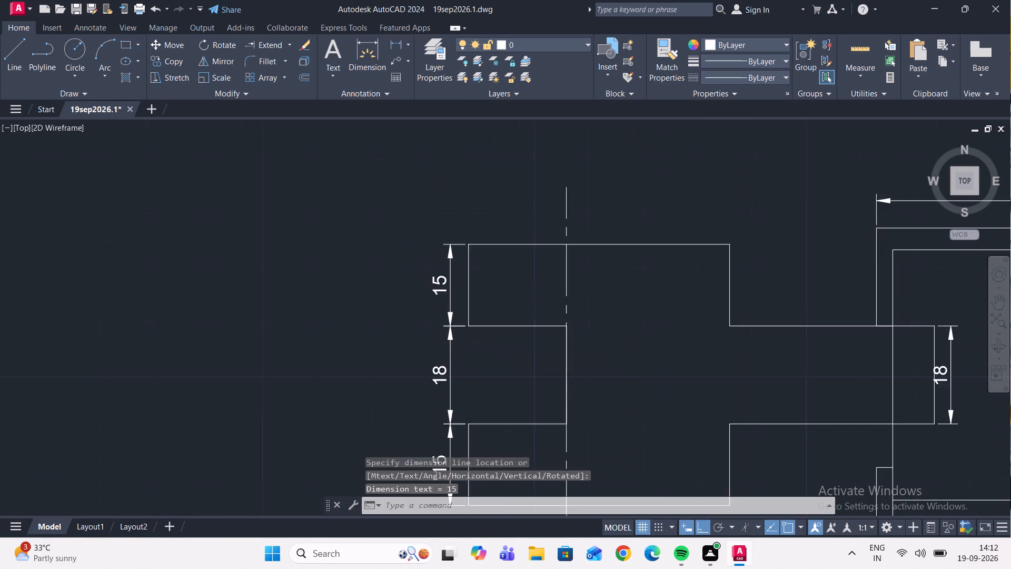
Examine the dimensioned fork and arm in the lower view against the isometric view.
middle_drag(619, 308, 516, 273)
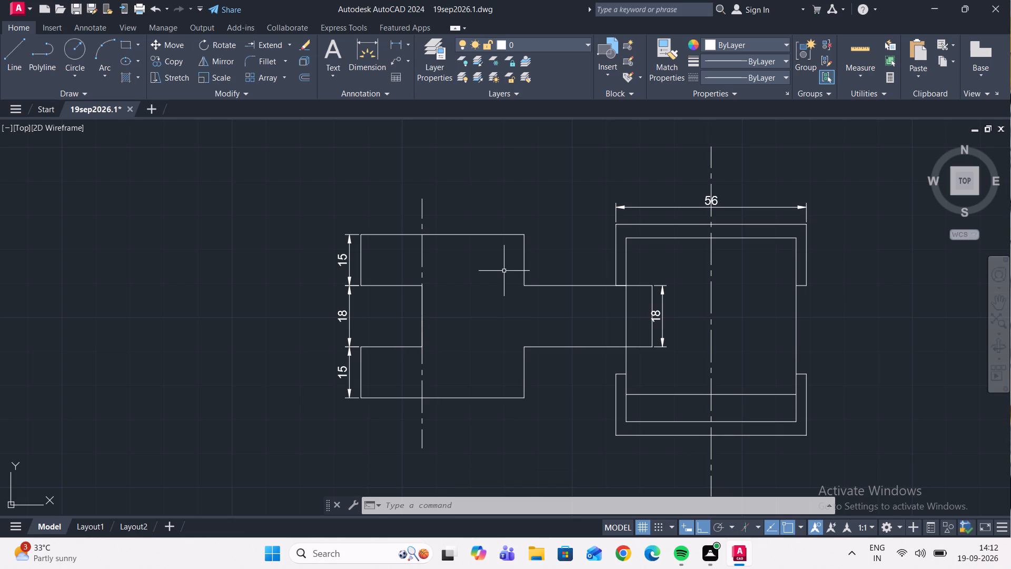
scroll(504, 271, down, 3)
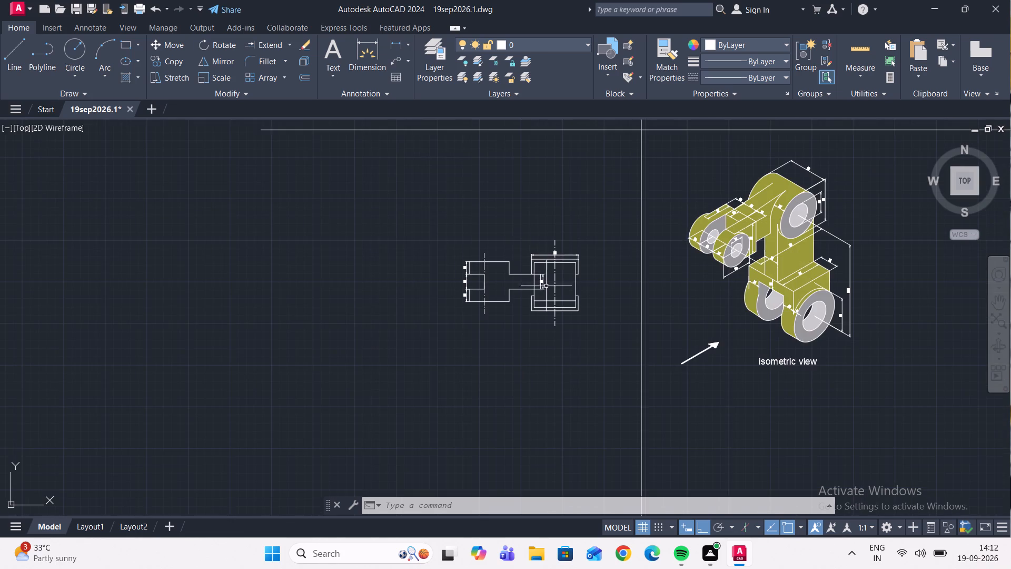
scroll(506, 239, up, 2)
scroll(408, 328, up, 3)
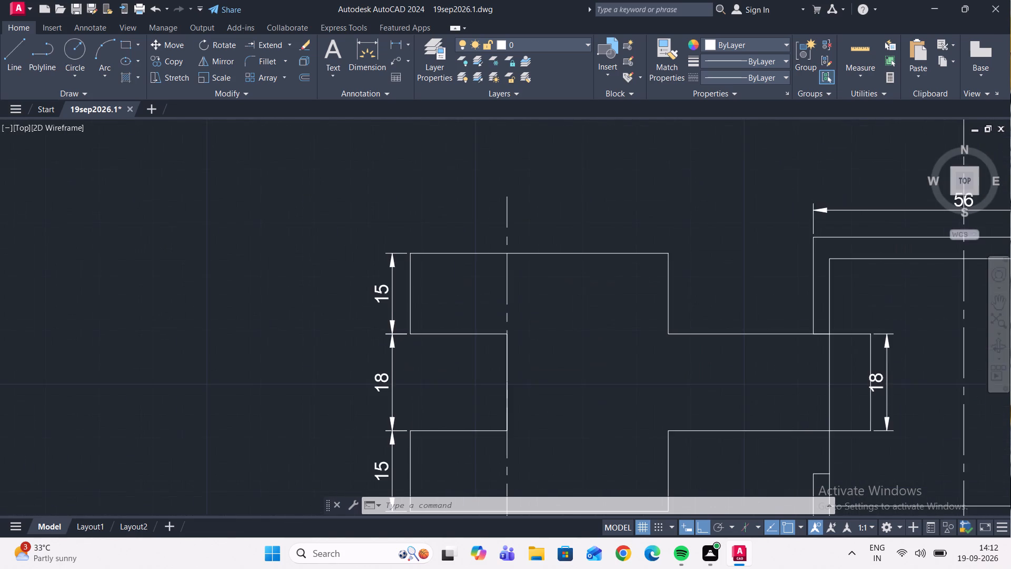
middle_drag(482, 277, 328, 263)
scroll(463, 257, down, 3)
middle_drag(579, 282, 575, 298)
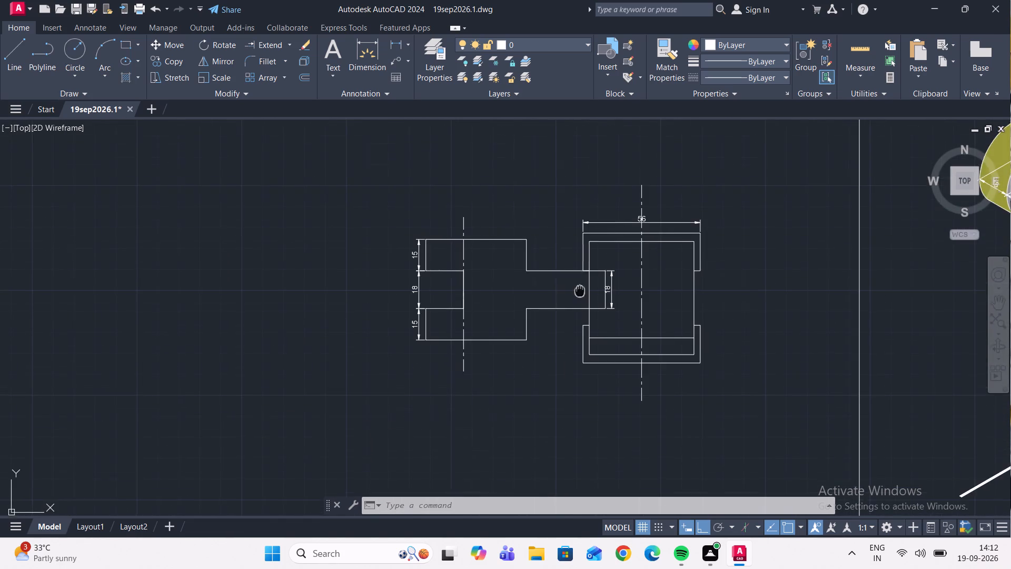
middle_drag(575, 298, 429, 311)
scroll(610, 293, down, 2)
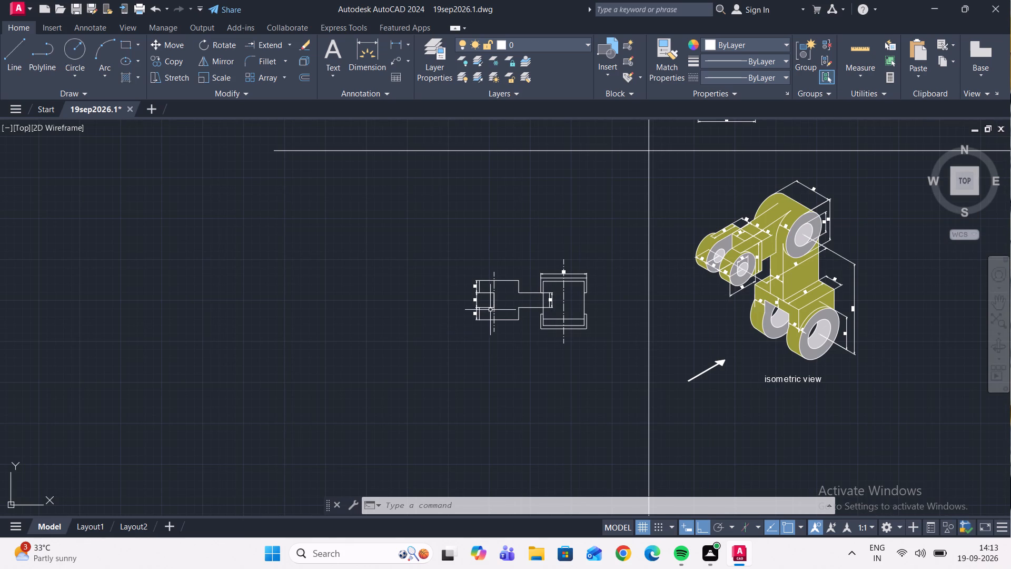
scroll(490, 310, up, 2)
scroll(490, 305, down, 1)
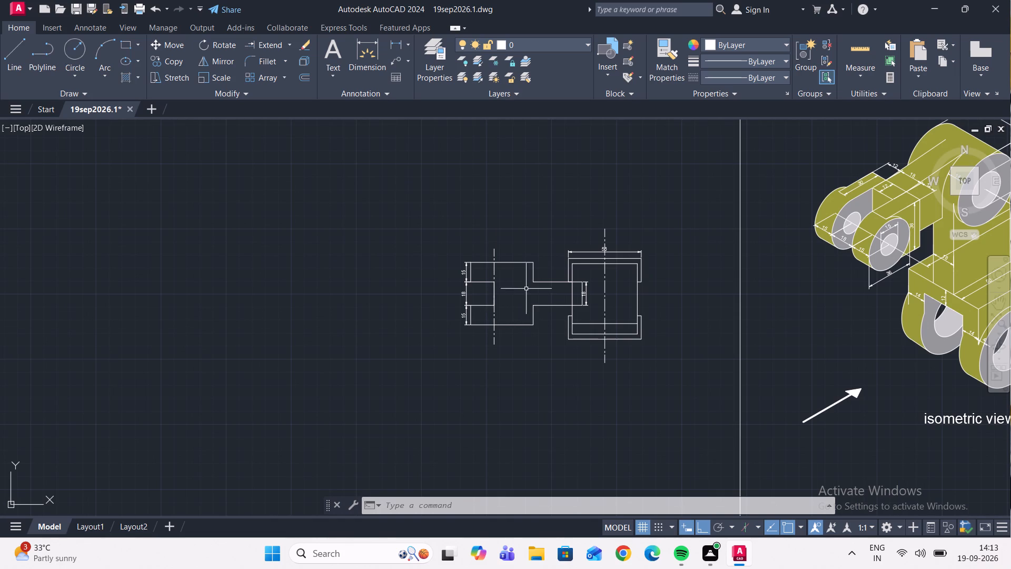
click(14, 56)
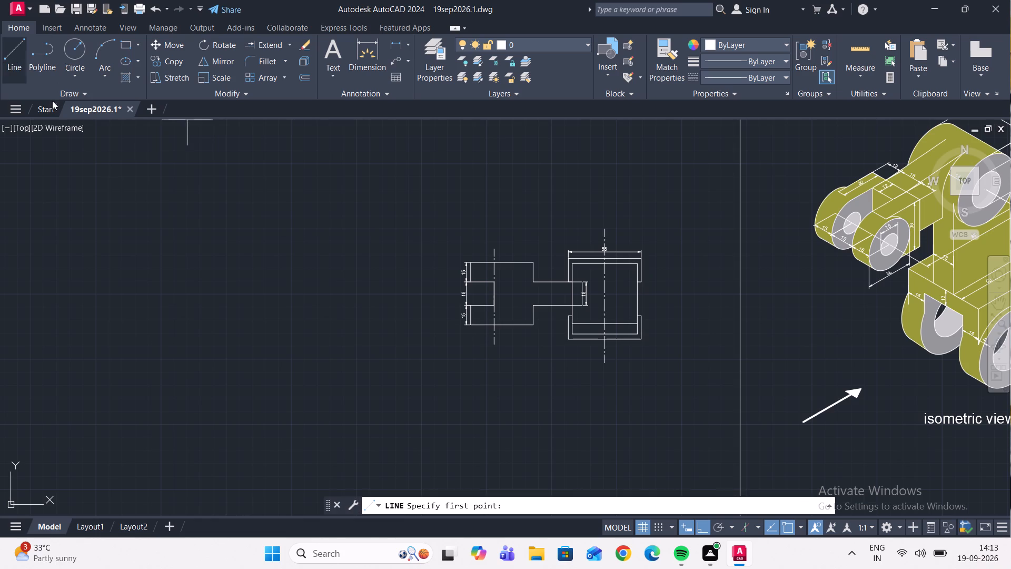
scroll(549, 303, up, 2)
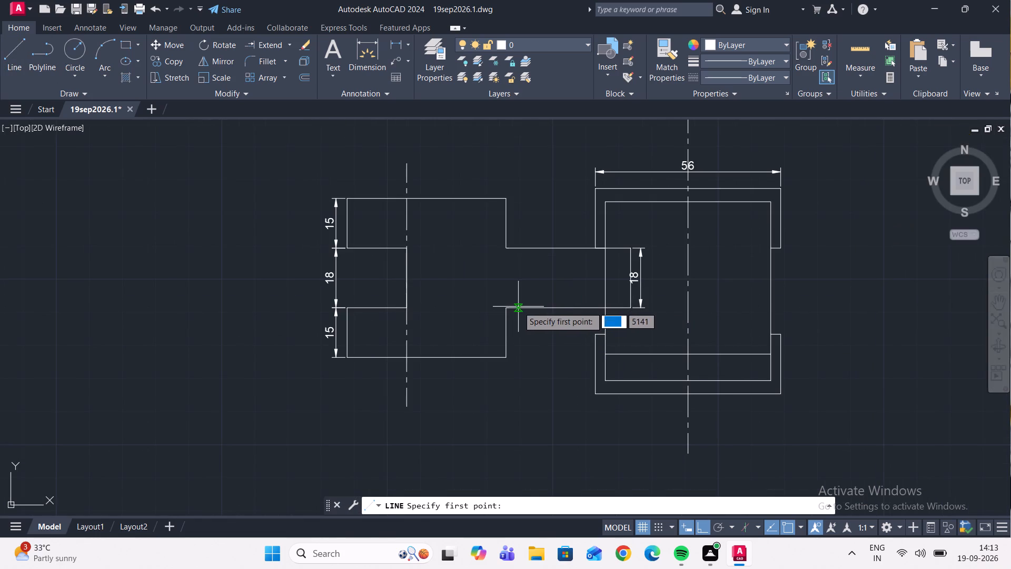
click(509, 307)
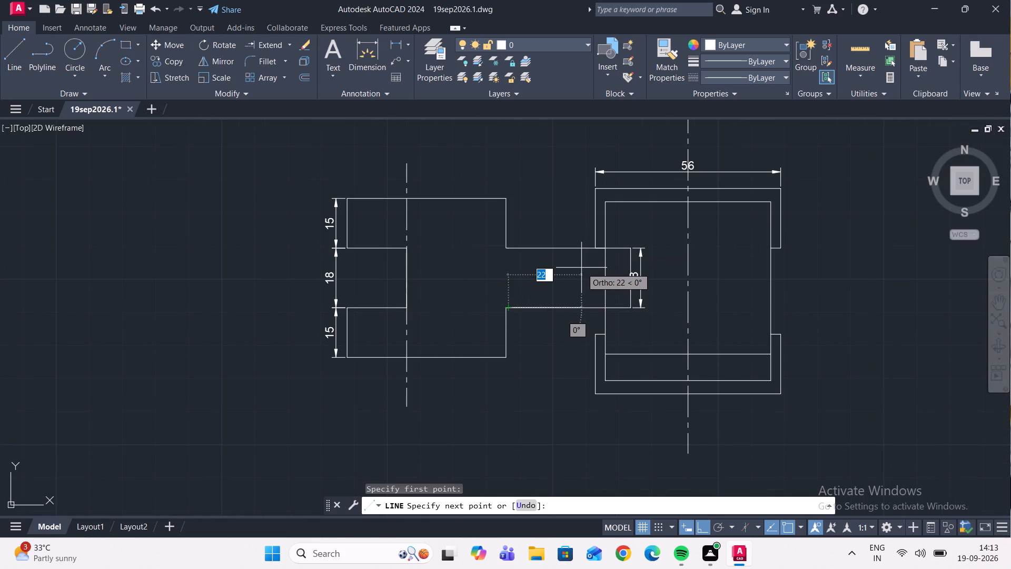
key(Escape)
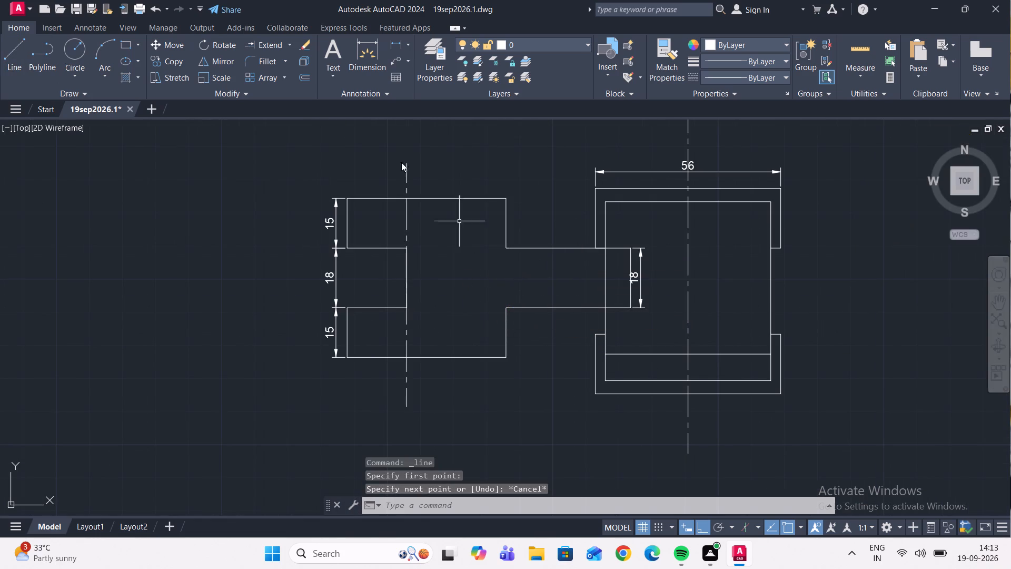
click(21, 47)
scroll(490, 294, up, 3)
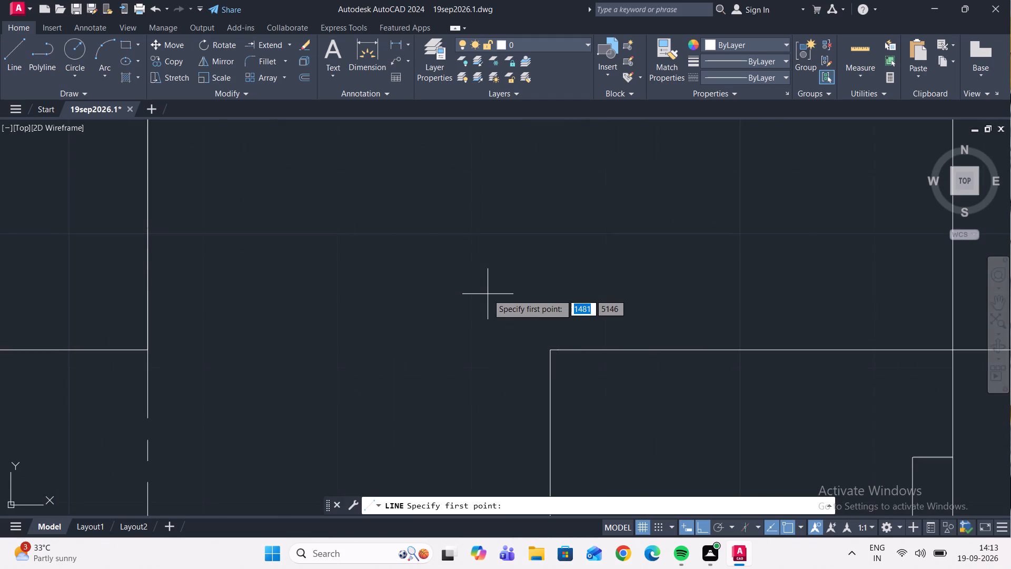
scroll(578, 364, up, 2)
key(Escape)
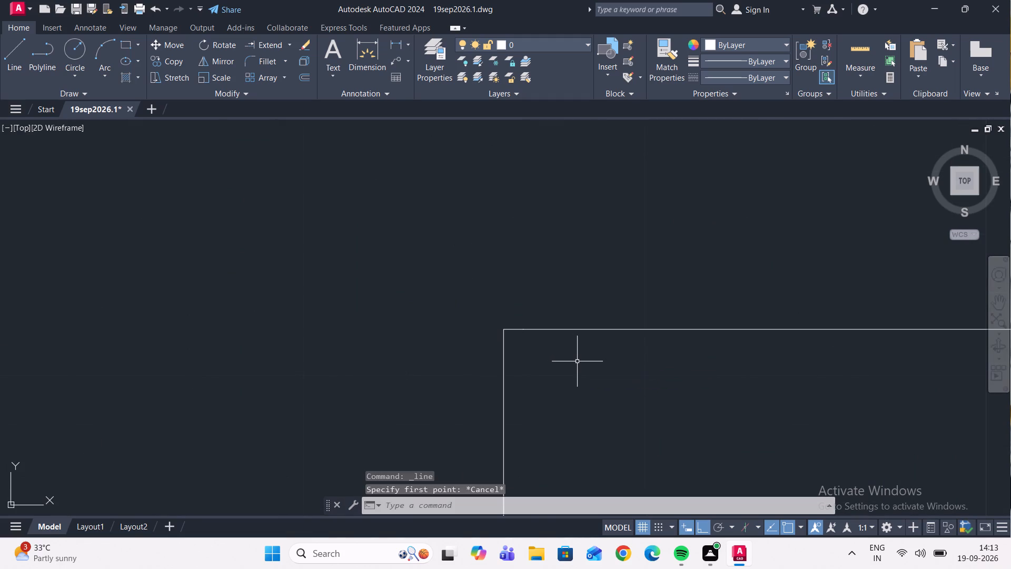
Join the collinear segments of the arm's upper edge in the lower view into one line.
drag(577, 359, 575, 348)
click(514, 306)
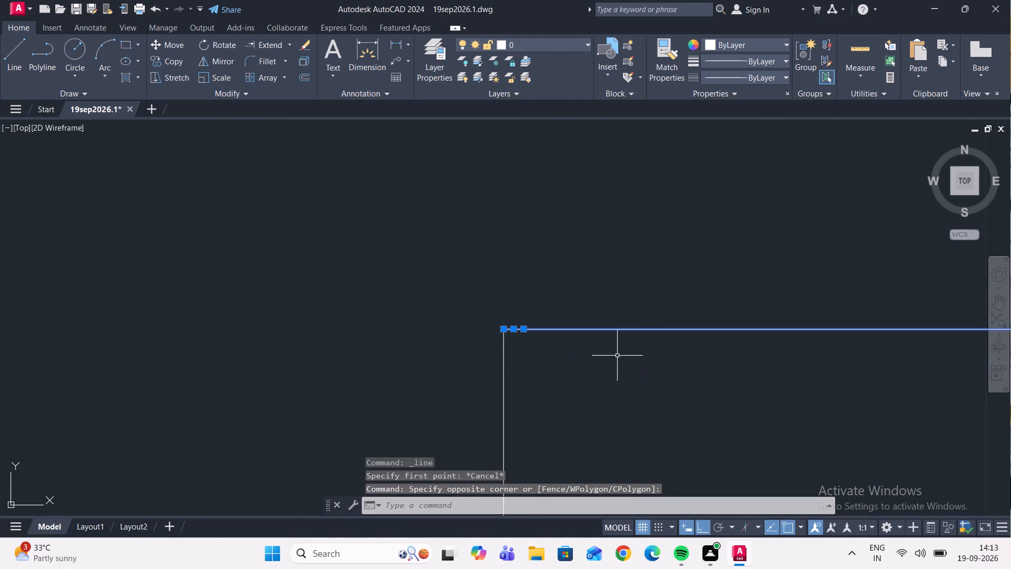
text(join)
key(Return)
Join the collinear segments of the arm's lower edge in the lower view into one line.
scroll(636, 370, down, 4)
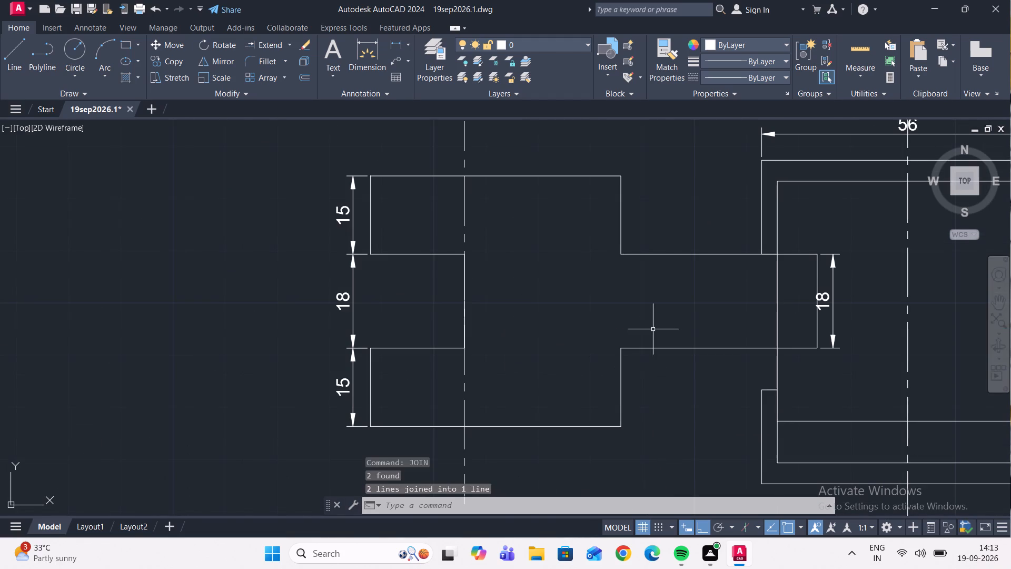
middle_click(643, 448)
middle_drag(648, 302, 649, 420)
scroll(647, 394, up, 4)
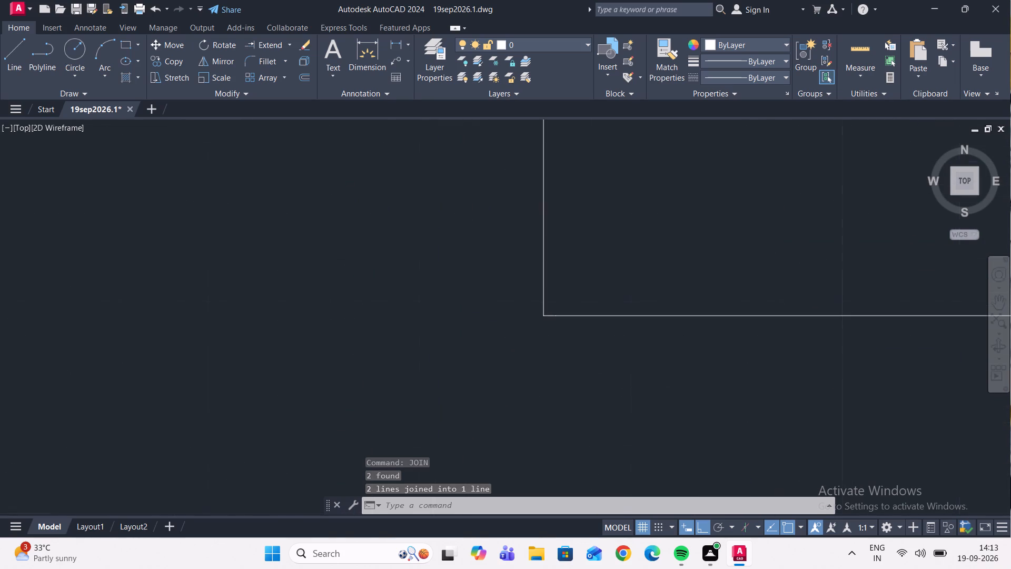
scroll(643, 376, up, 1)
drag(599, 298, 589, 278)
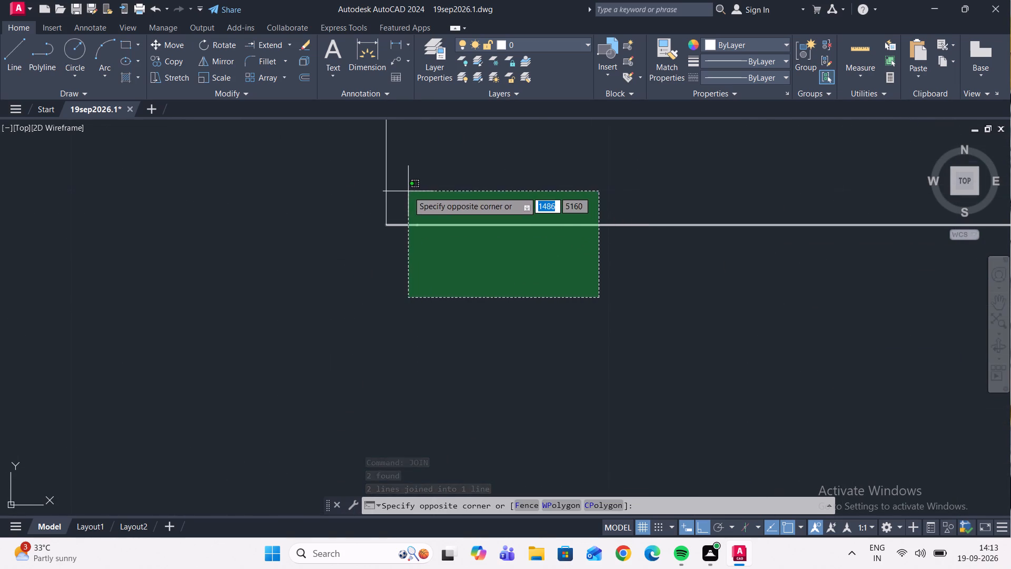
click(408, 191)
text(join)
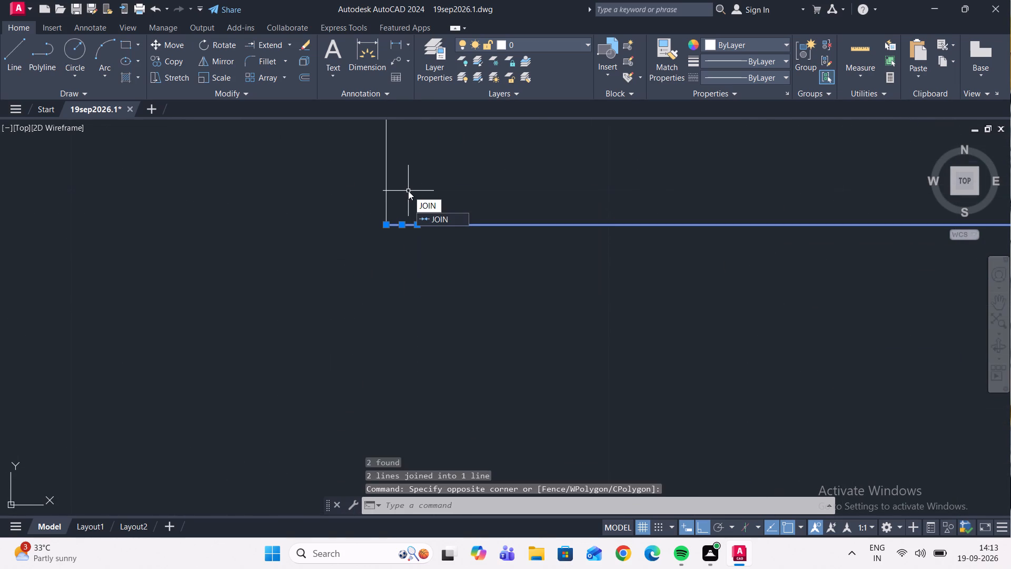
key(Return)
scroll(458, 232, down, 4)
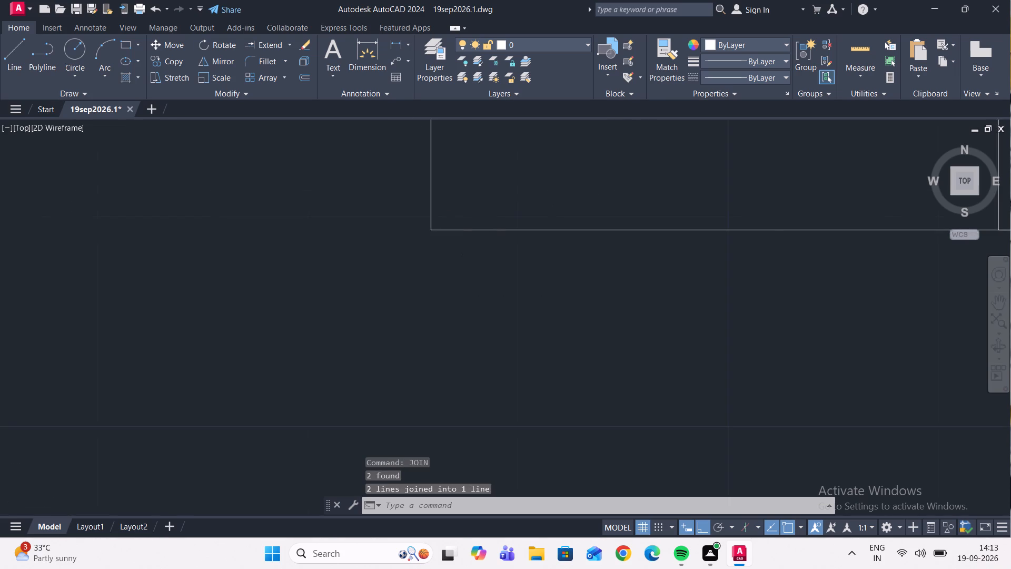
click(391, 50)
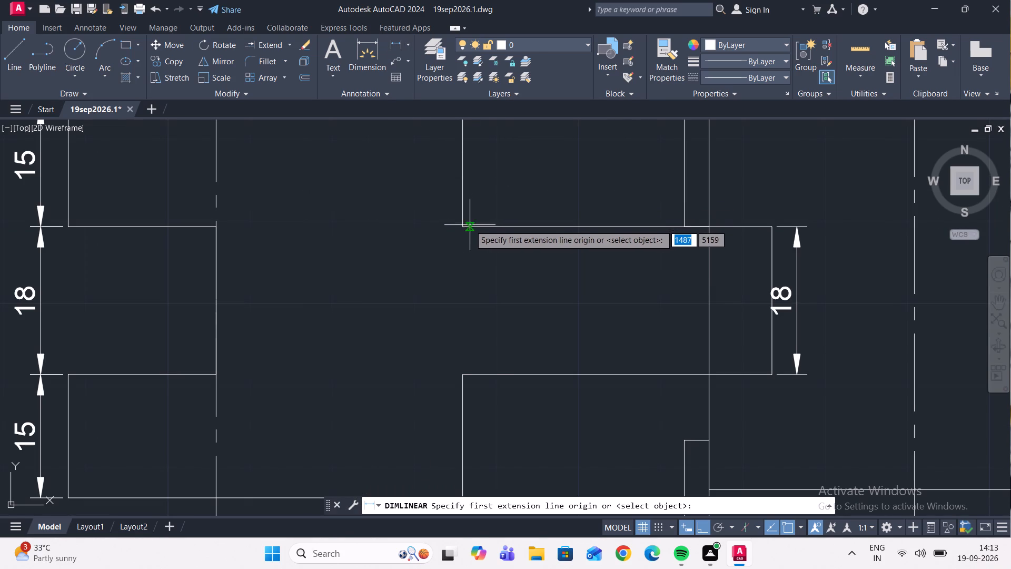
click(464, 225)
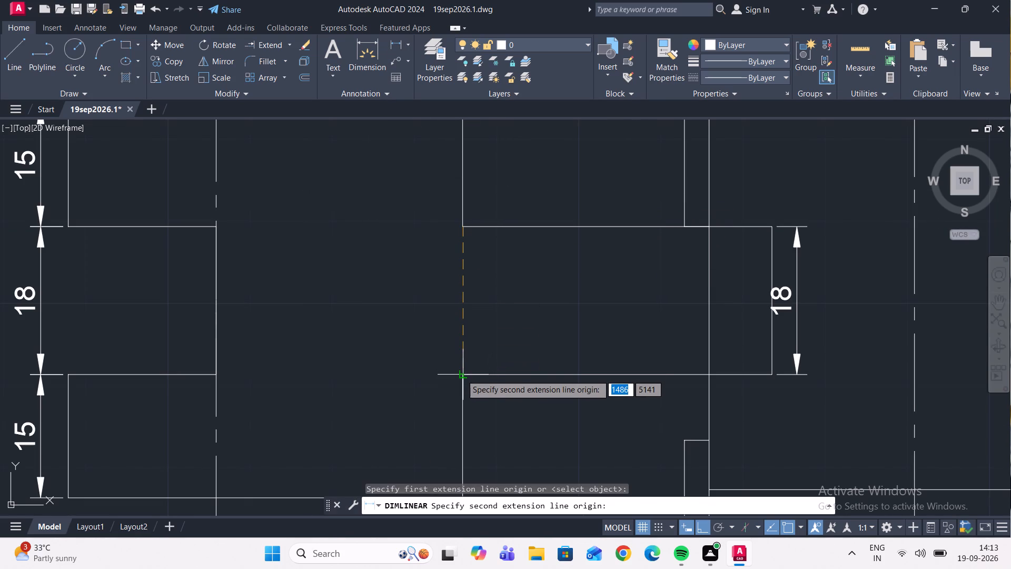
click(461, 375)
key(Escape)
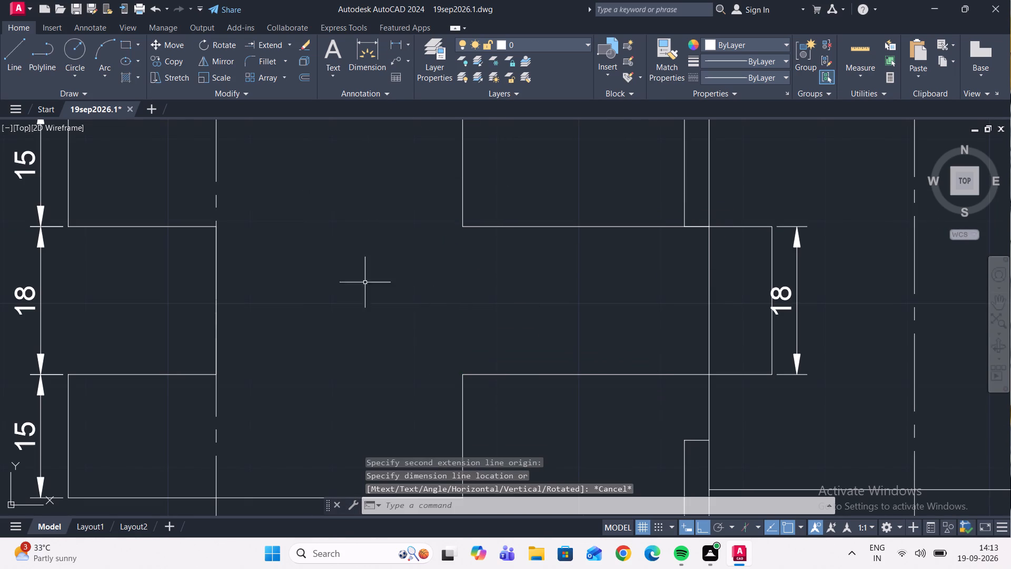
Draw a vertical line between the two inner corners where the arm meets the fork block.
double_click(25, 52)
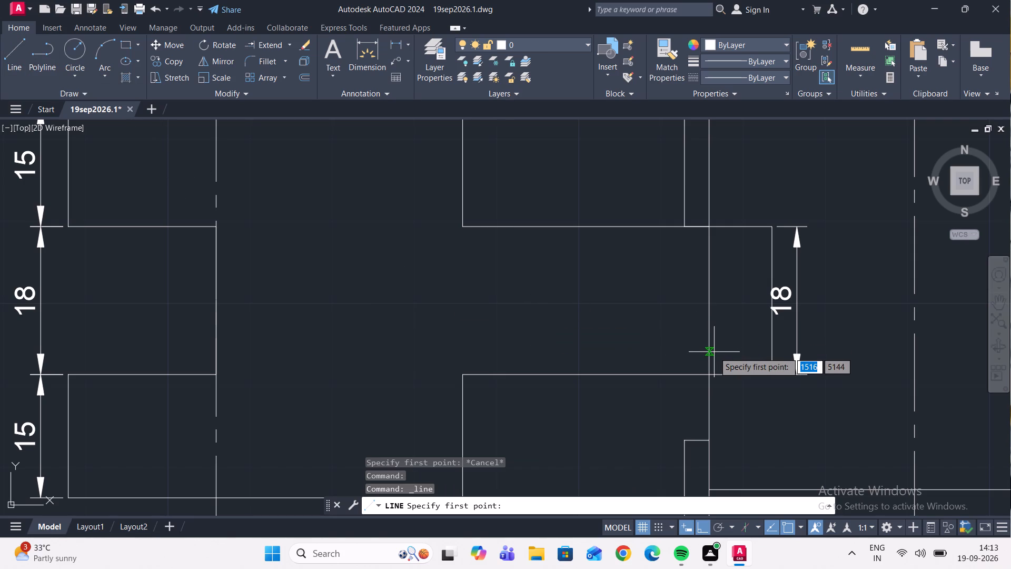
click(460, 227)
click(463, 372)
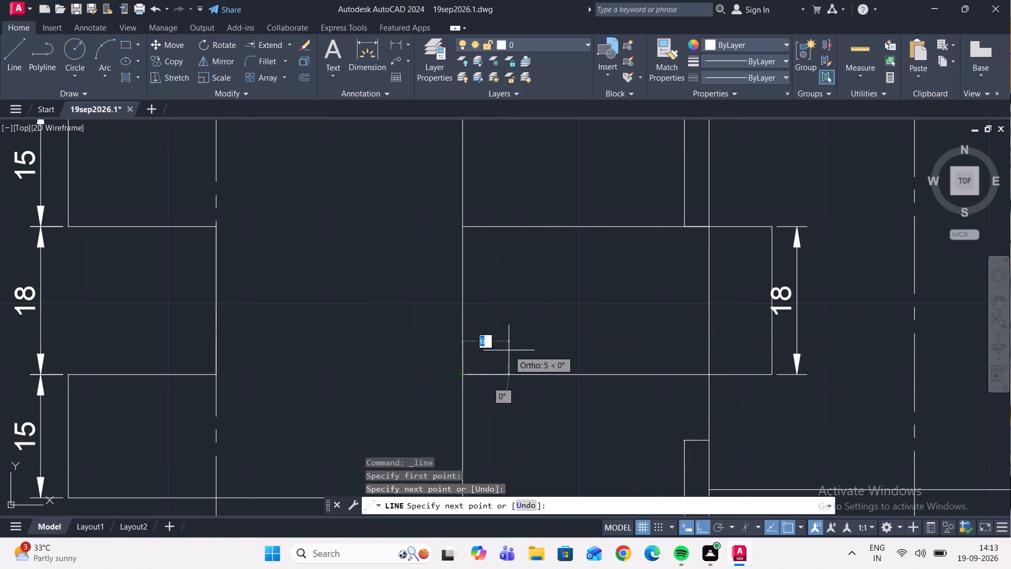
key(Escape)
Copy the vertical line at the arm junction 12 units toward the fork's open end.
scroll(491, 315, up, 1)
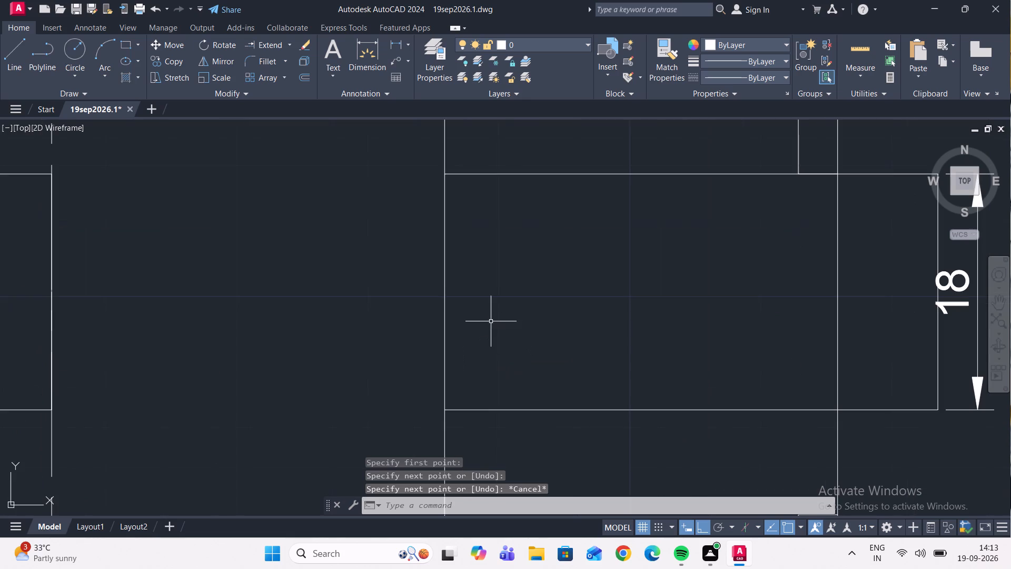
click(491, 321)
click(372, 271)
click(175, 64)
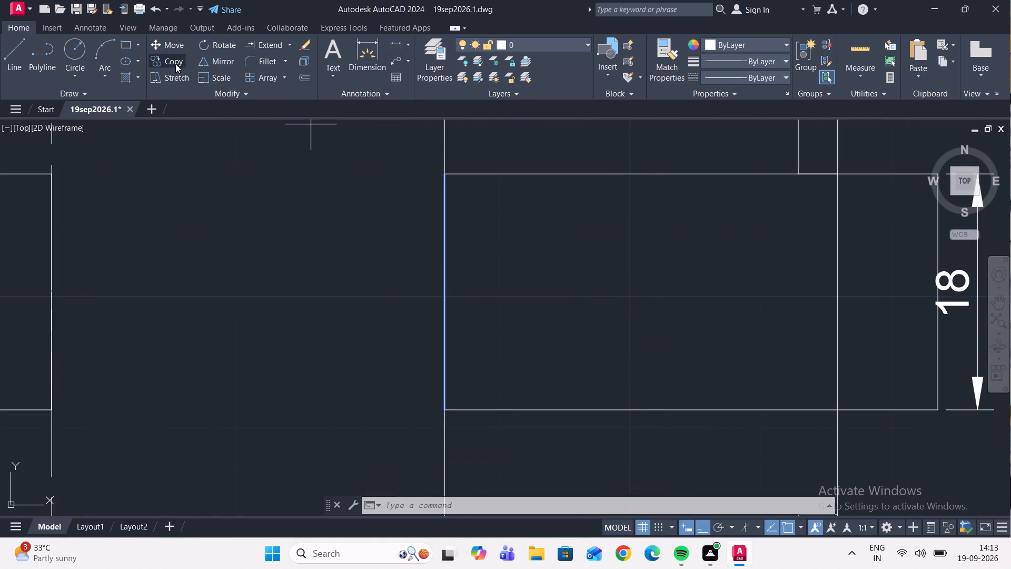
click(447, 410)
text(12)
key(Return)
key(Escape)
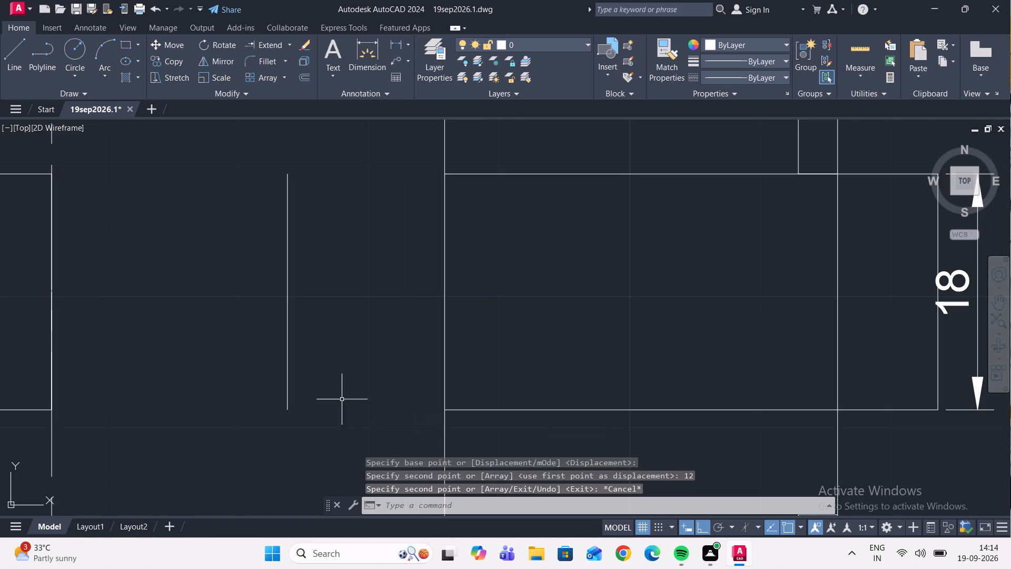
Delete the original vertical line at the arm junction, keeping its offset copy.
scroll(312, 277, down, 1)
scroll(424, 290, up, 1)
drag(421, 290, 408, 281)
click(325, 262)
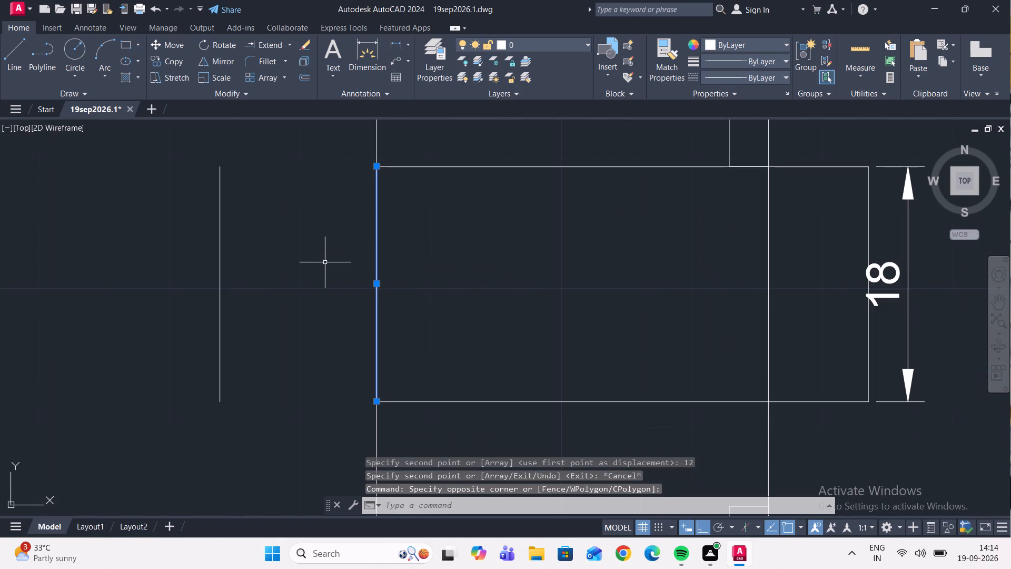
key(Delete)
Draw horizontal lines continuing the slot's lower and upper edges from the old slot end to the copied vertical line.
scroll(378, 247, down, 2)
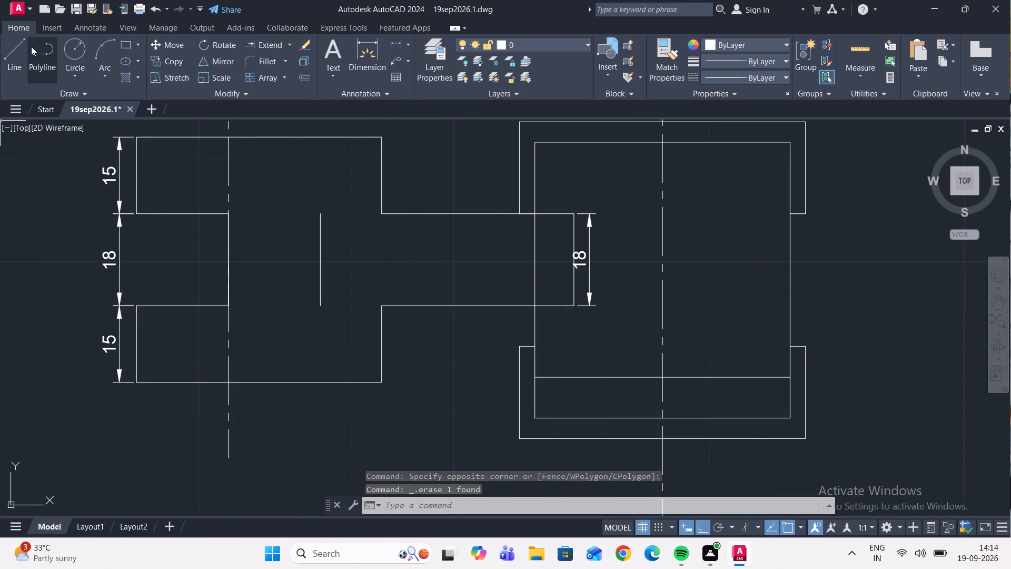
click(13, 62)
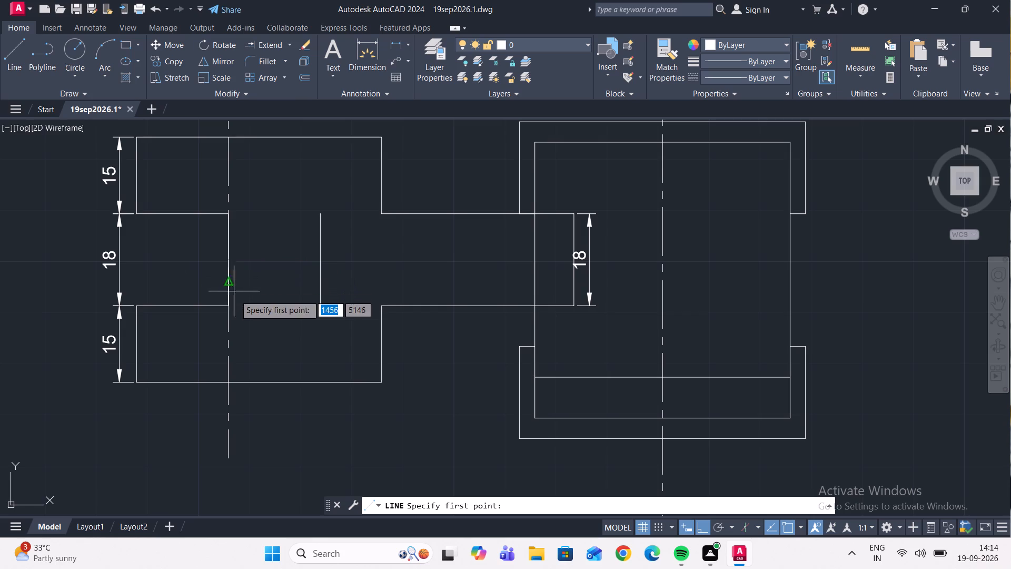
click(226, 307)
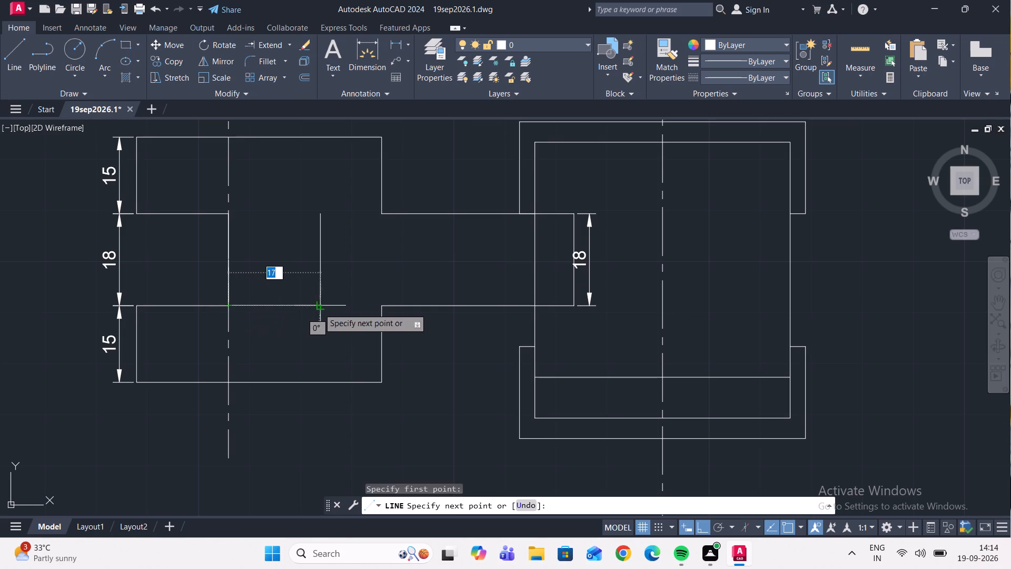
click(322, 307)
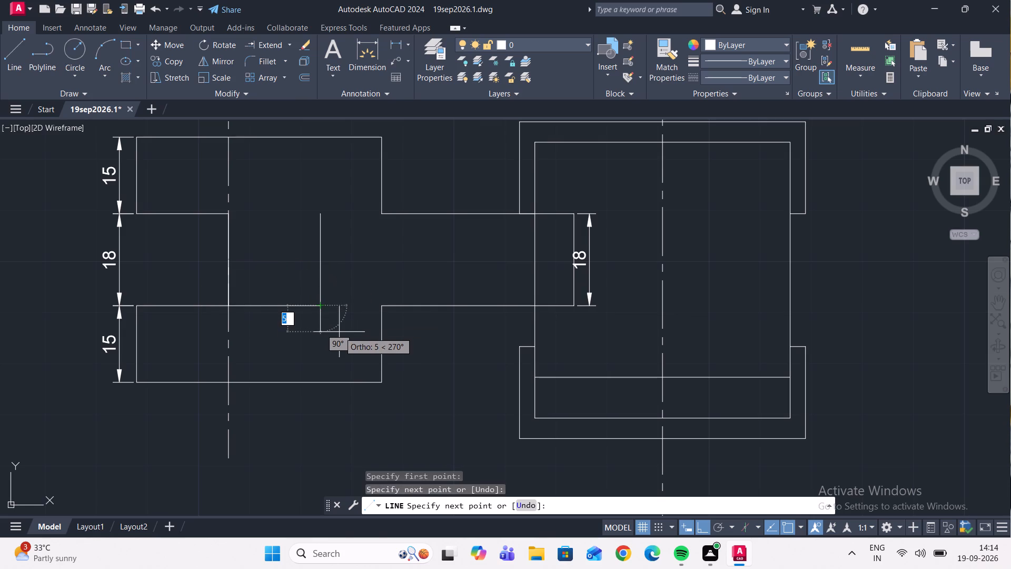
key(Escape)
middle_drag(331, 262, 370, 310)
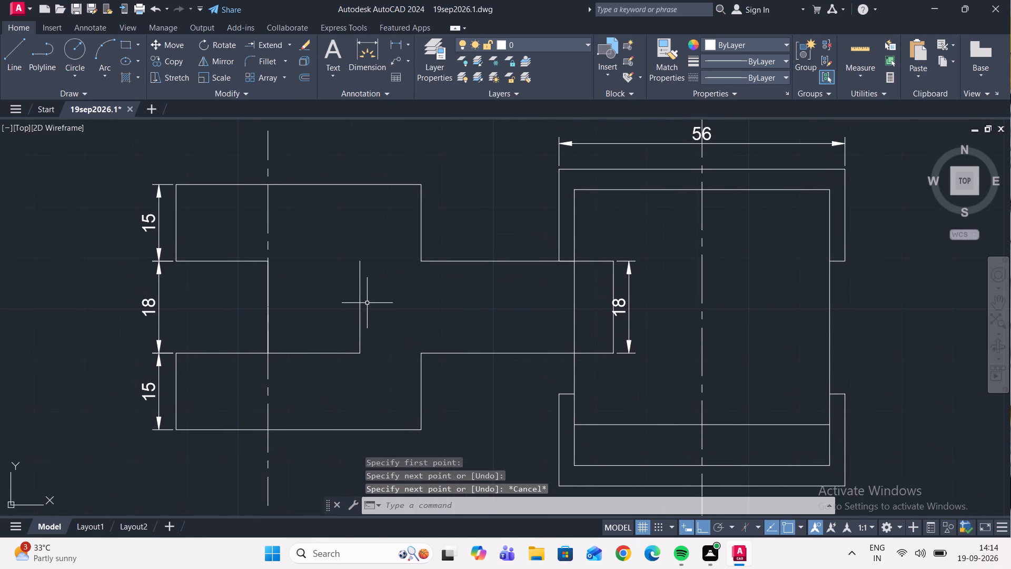
key(space)
scroll(342, 279, up, 2)
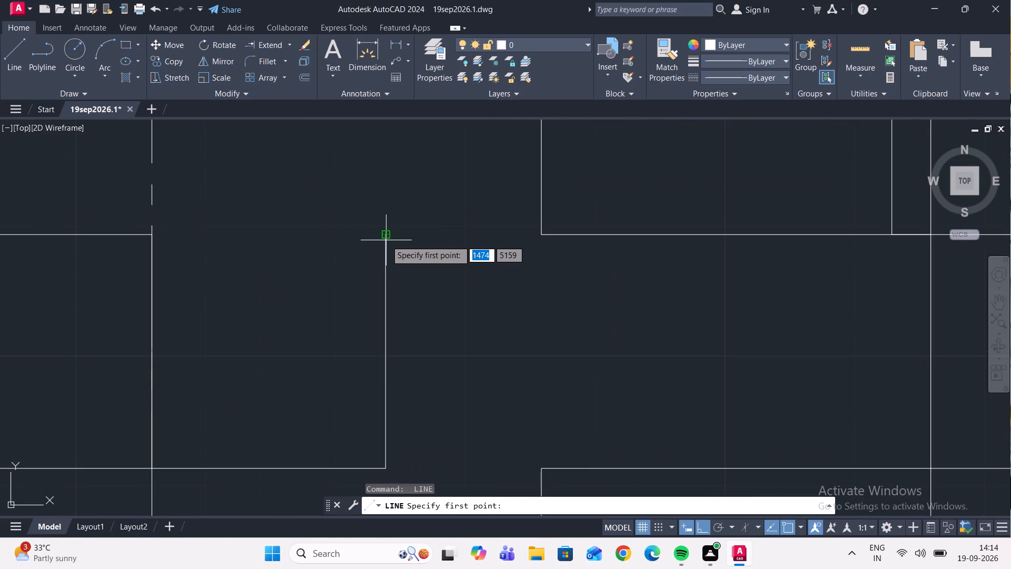
scroll(386, 238, up, 3)
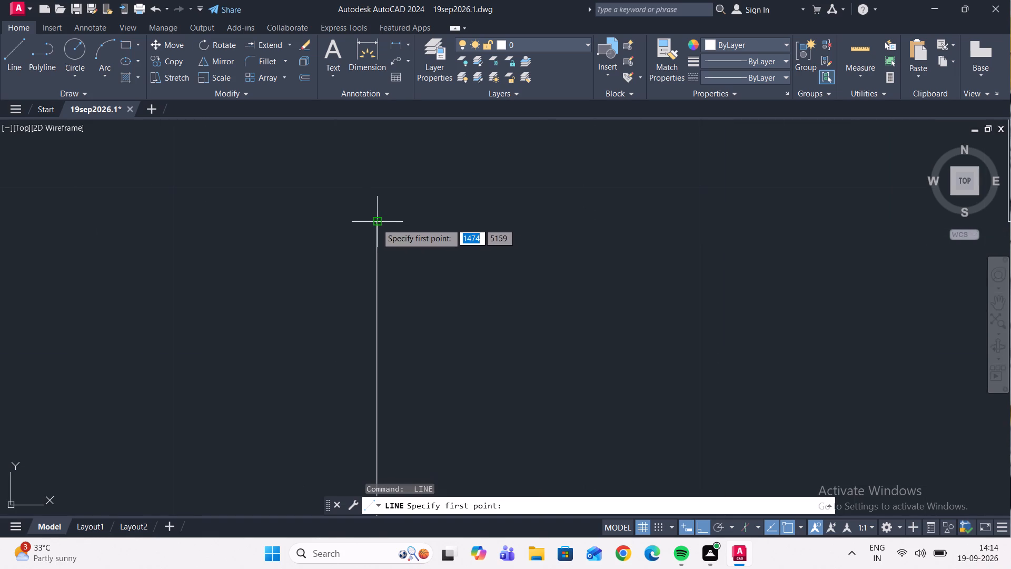
click(376, 223)
scroll(247, 233, down, 3)
middle_drag(252, 235, 539, 242)
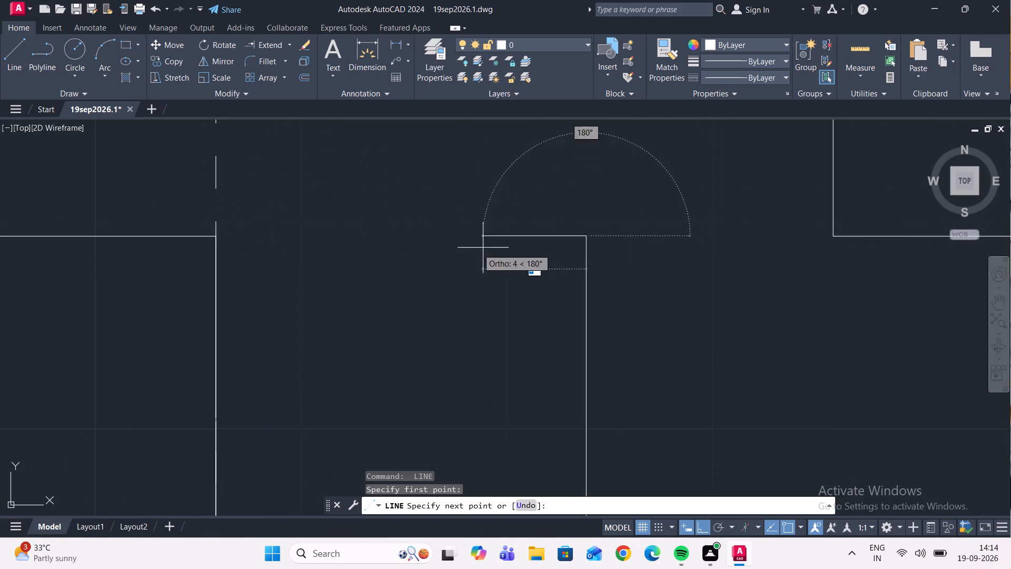
click(215, 237)
key(Escape)
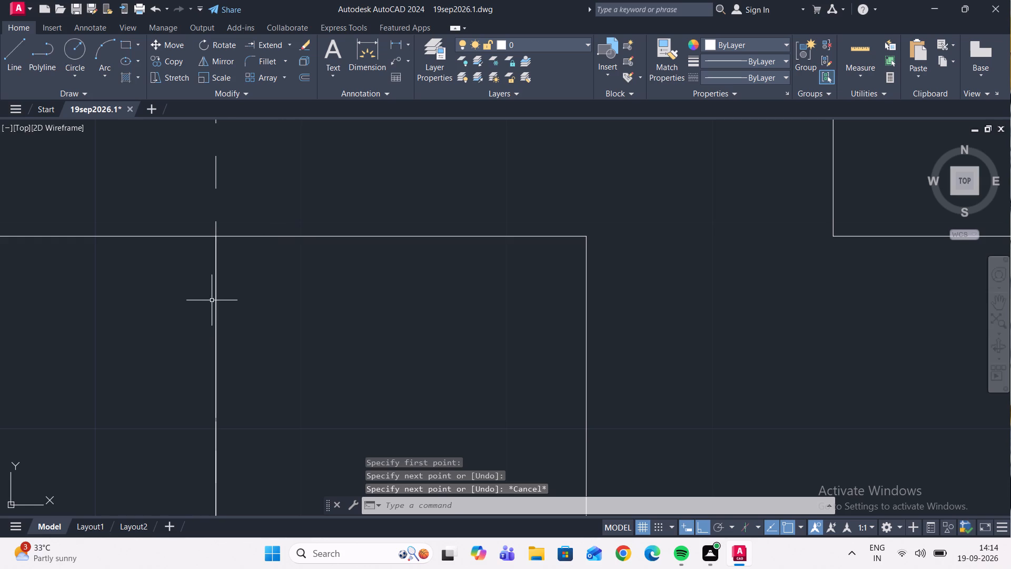
Delete the two overlapping vertical lines that closed the slot at its old end.
click(216, 298)
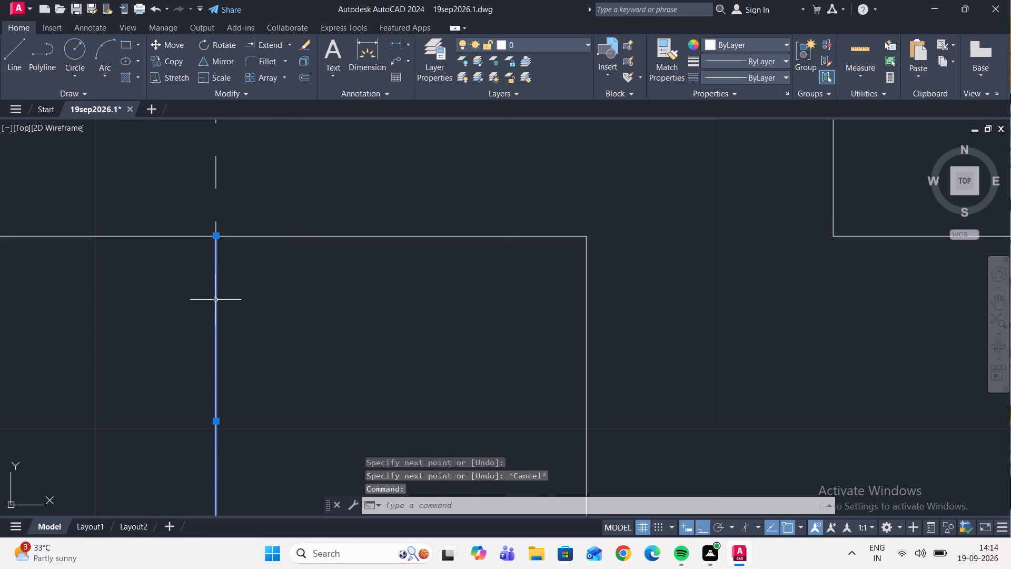
key(Delete)
scroll(274, 288, down, 2)
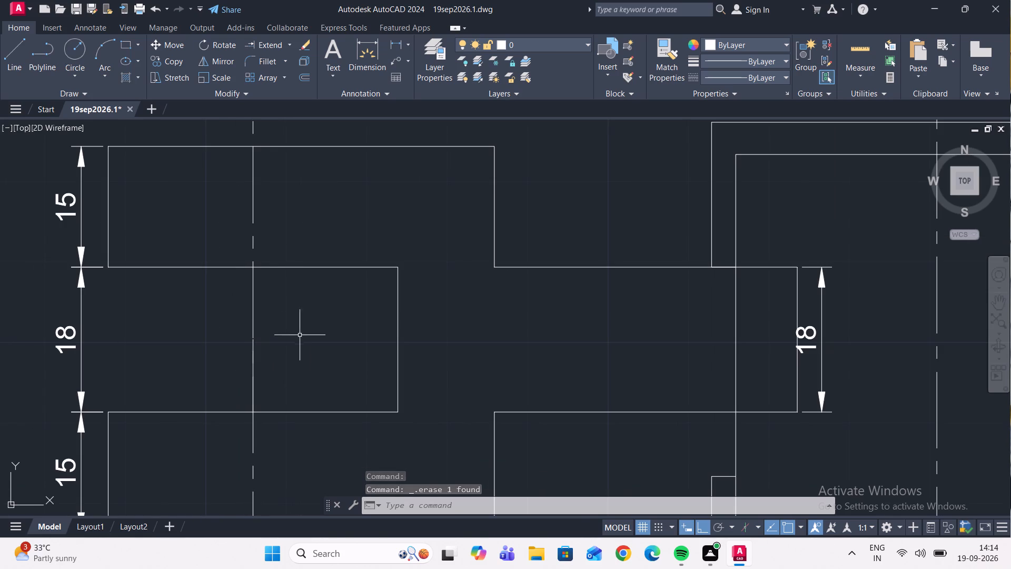
click(252, 343)
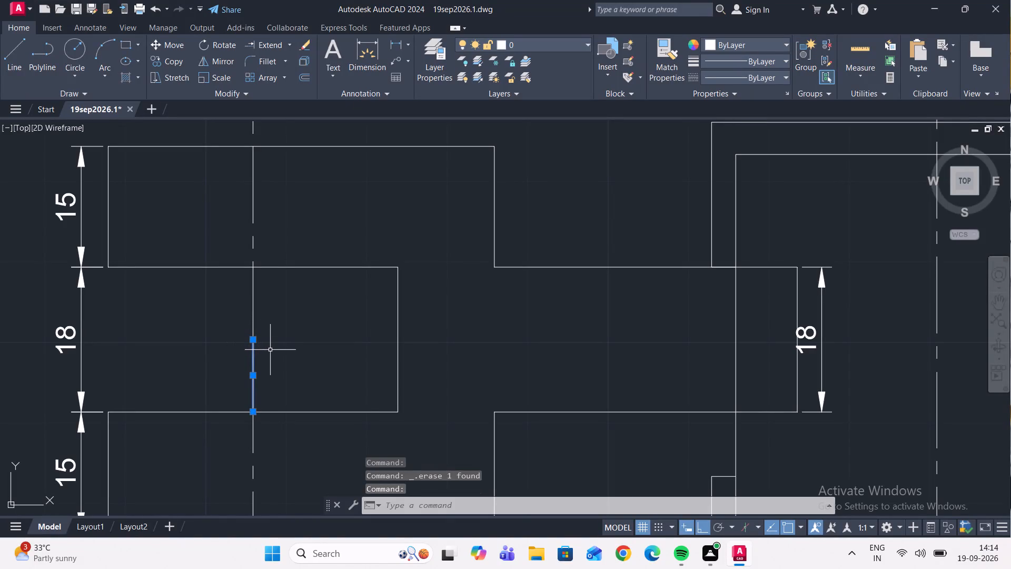
key(Delete)
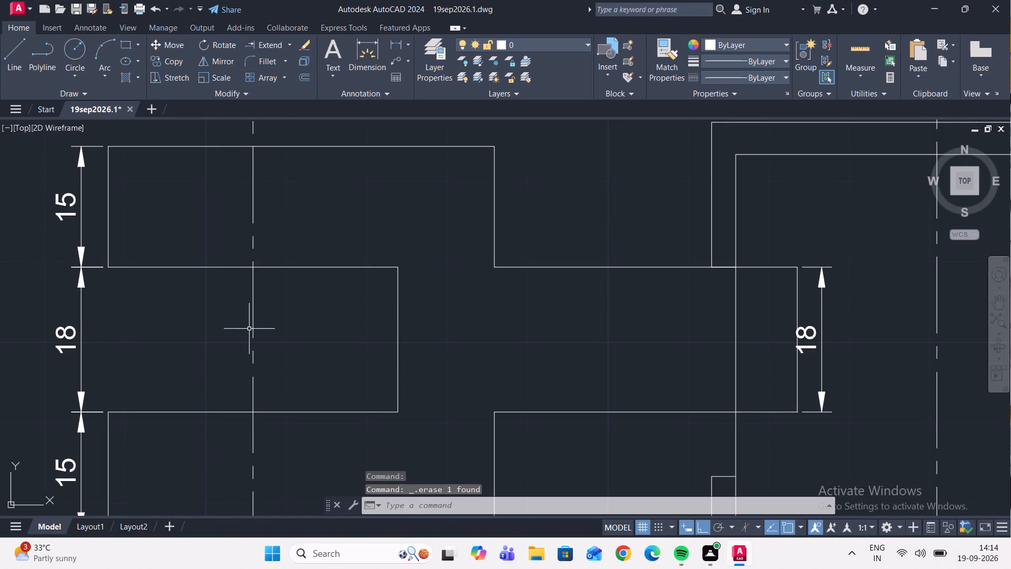
Delete the fork's vertical center line.
click(253, 320)
key(Delete)
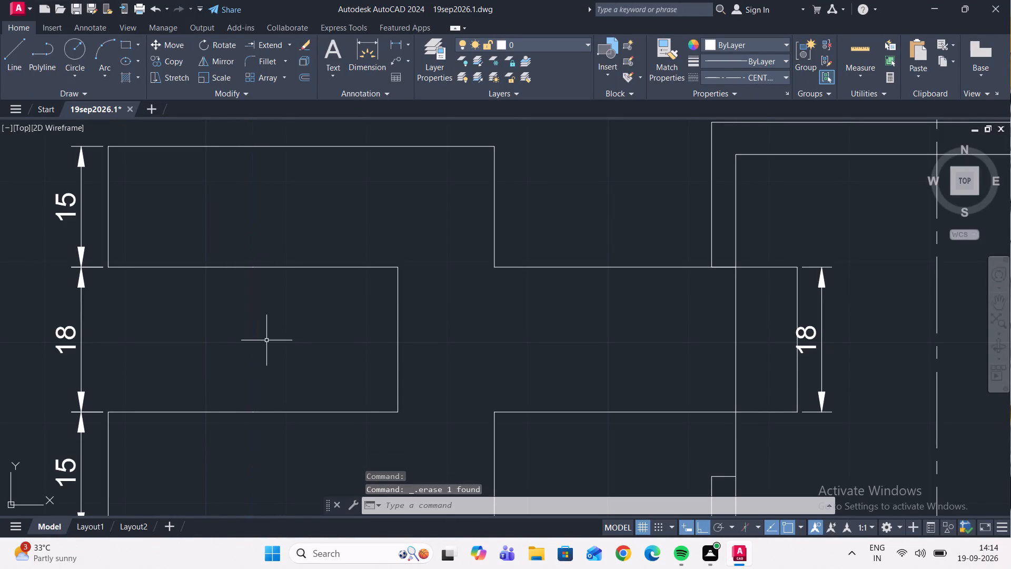
Draw a new vertical line through the fork at the slot's mid-length, extending beyond both prongs.
scroll(278, 327, down, 3)
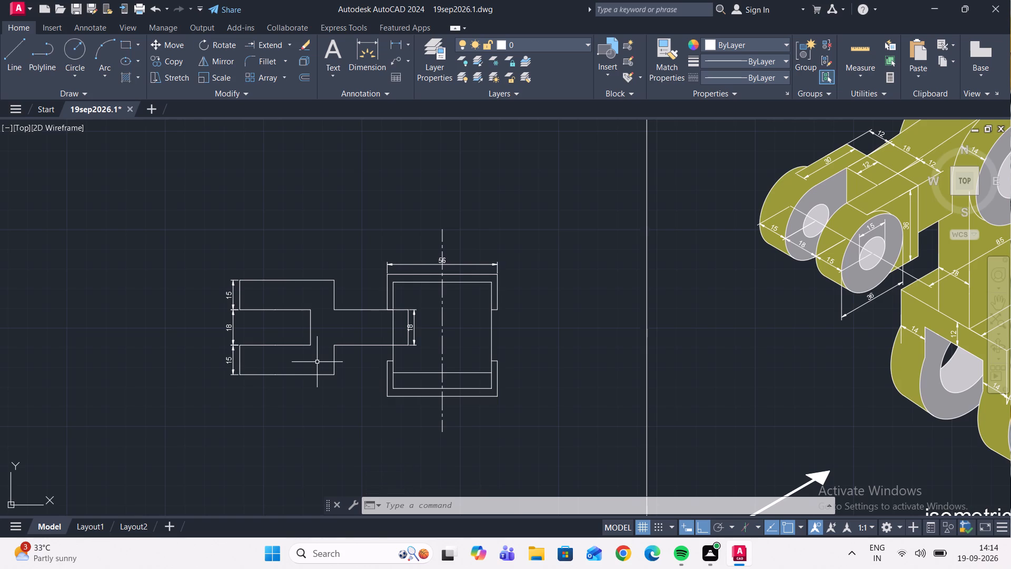
scroll(306, 322, down, 2)
scroll(277, 279, up, 2)
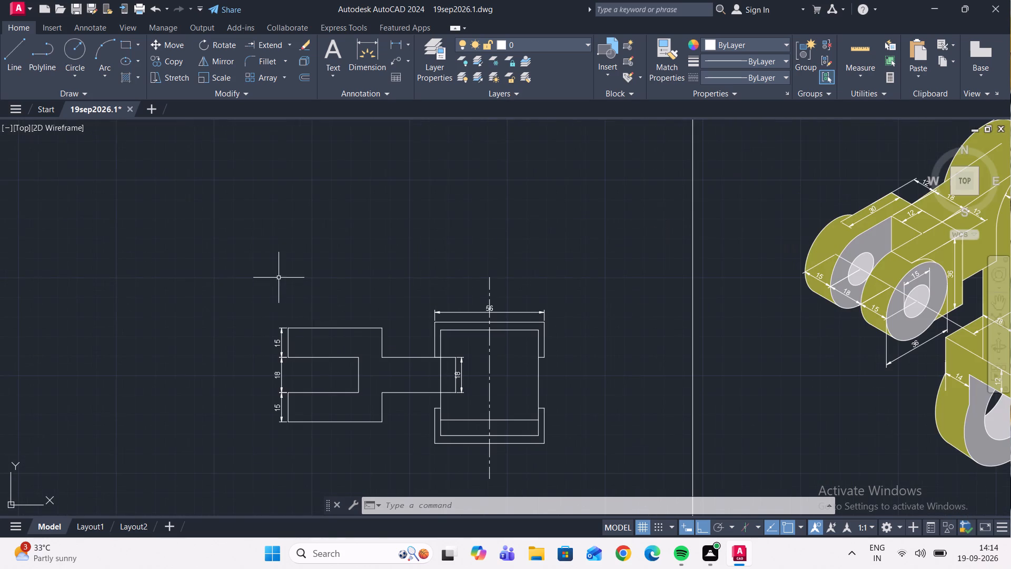
click(21, 41)
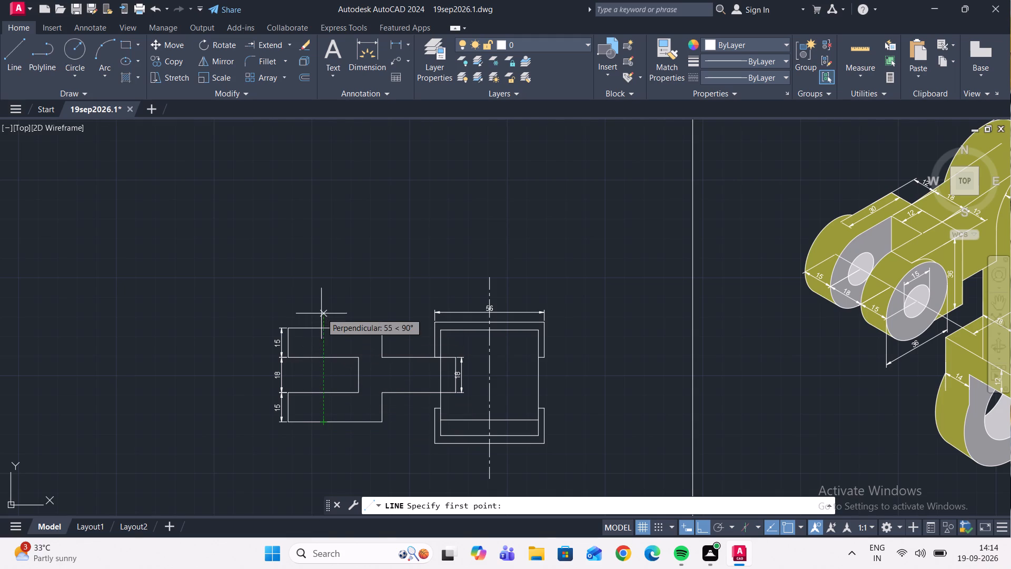
click(323, 284)
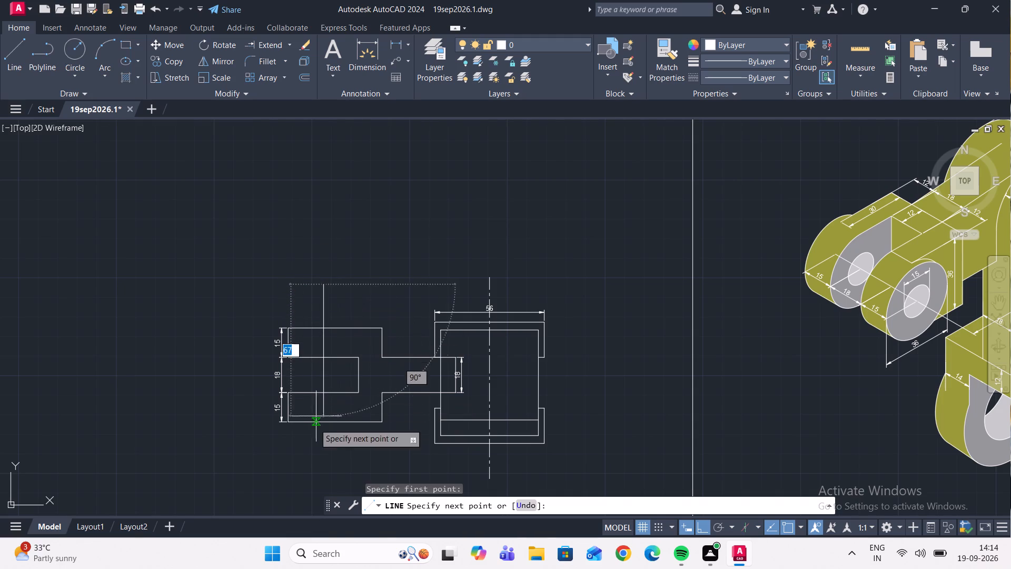
click(316, 457)
key(Escape)
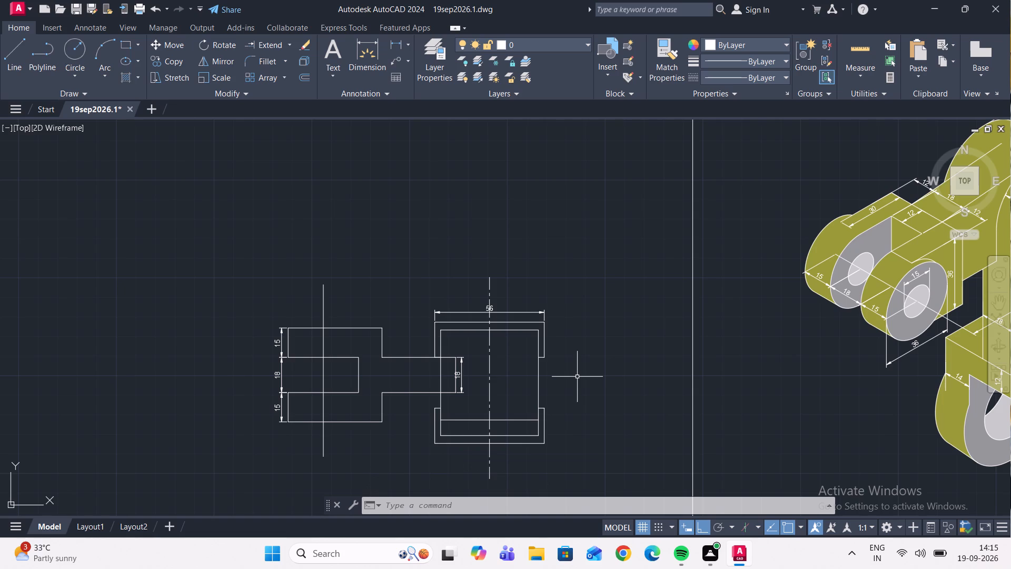
Match the fork's new vertical line to the dash-dot center line of the side view's lower fork.
scroll(577, 377, down, 2)
scroll(760, 268, up, 2)
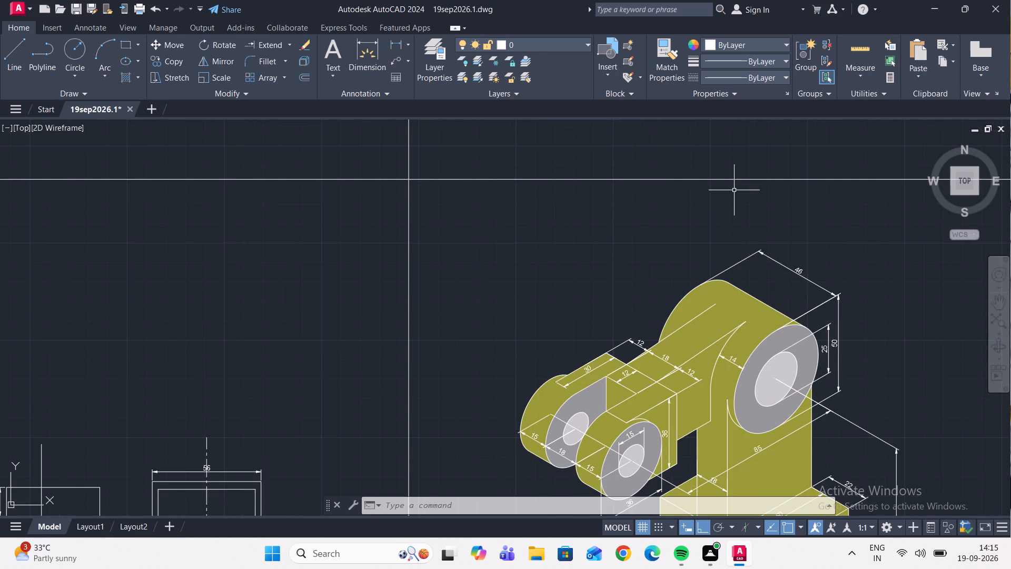
scroll(735, 193, down, 1)
middle_drag(653, 288, 690, 241)
middle_drag(656, 215, 612, 380)
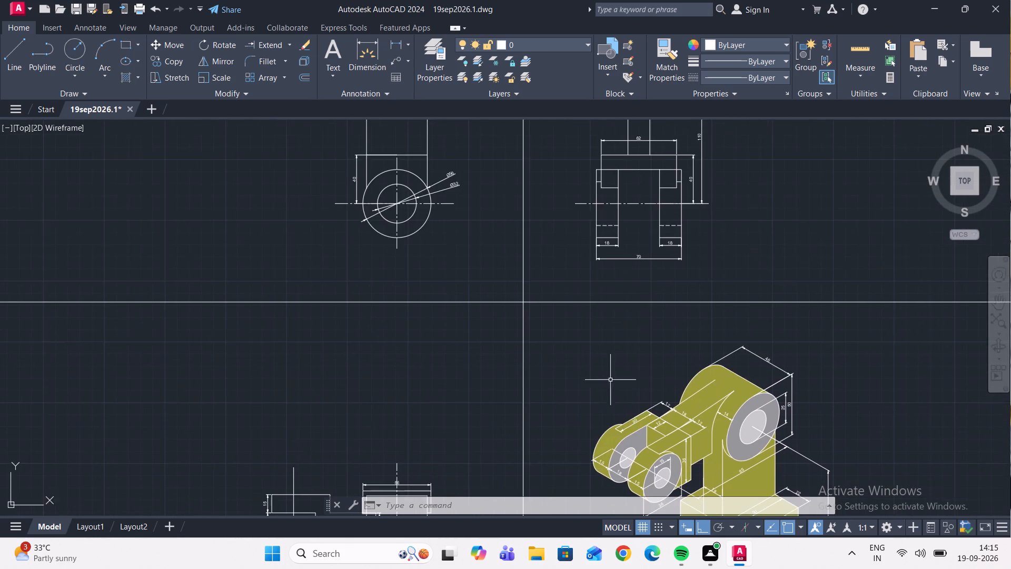
middle_drag(642, 319, 656, 364)
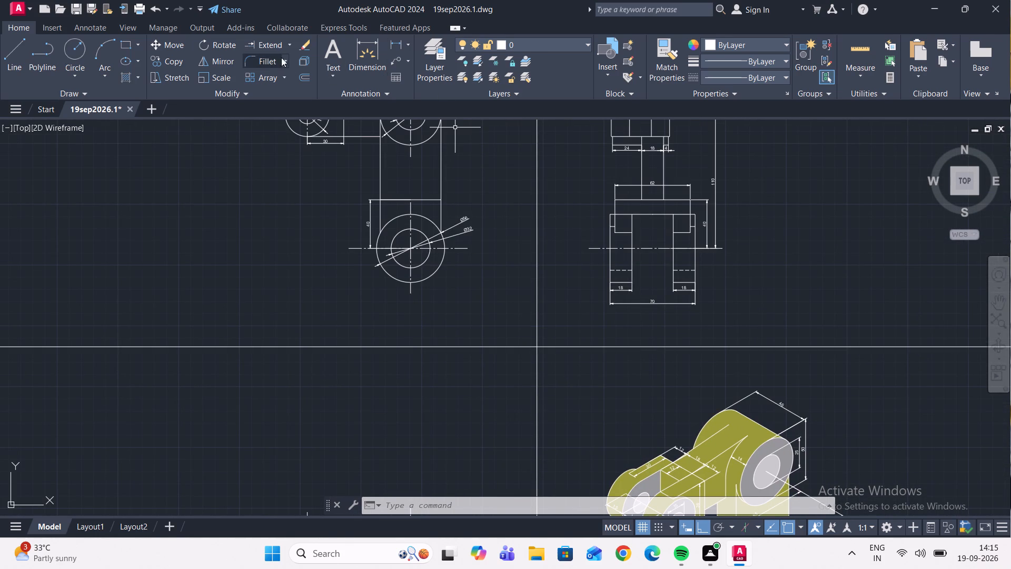
click(667, 53)
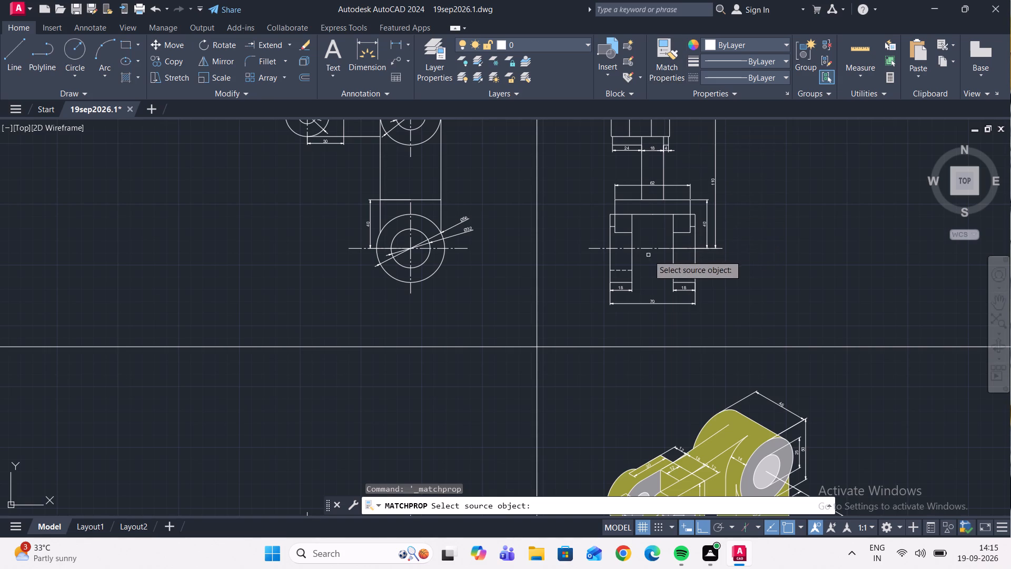
click(647, 247)
scroll(690, 180, down, 4)
scroll(663, 243, up, 2)
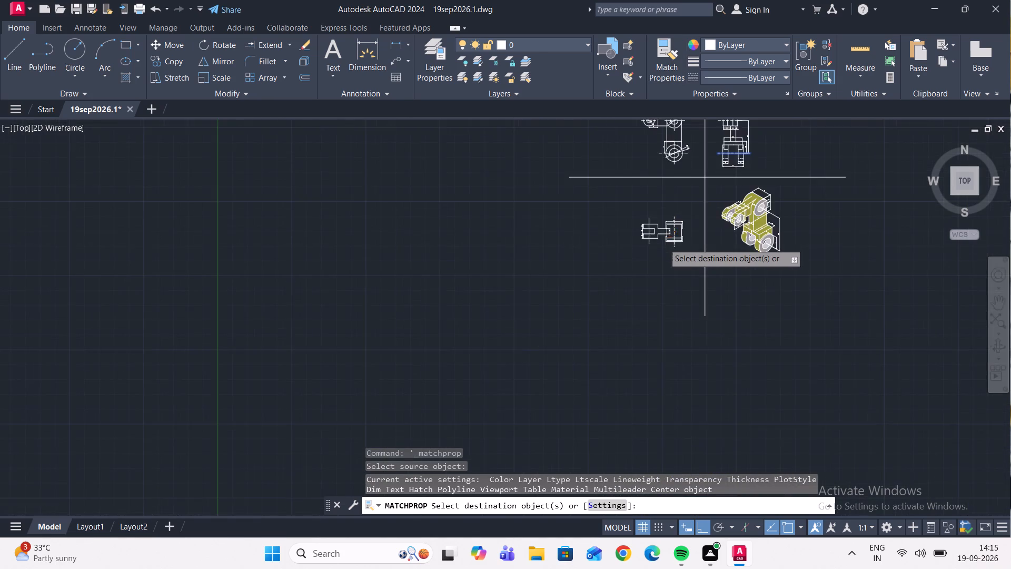
scroll(663, 243, up, 2)
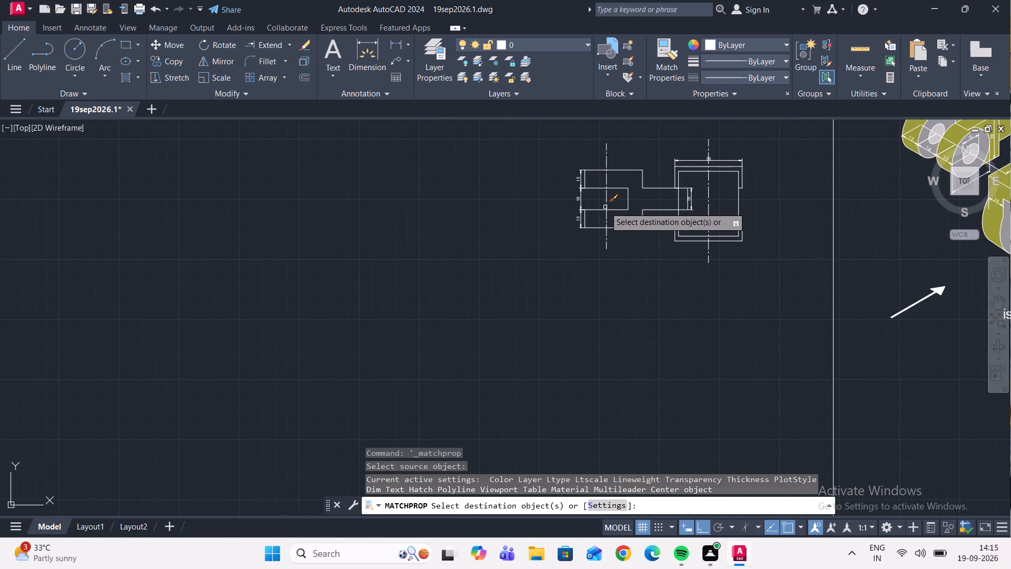
click(607, 201)
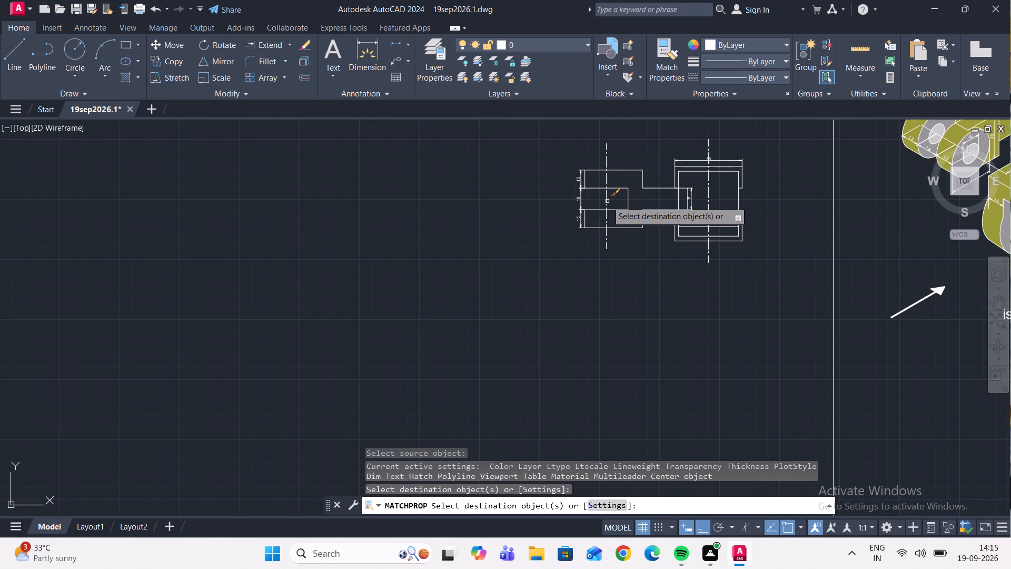
scroll(619, 210, down, 2)
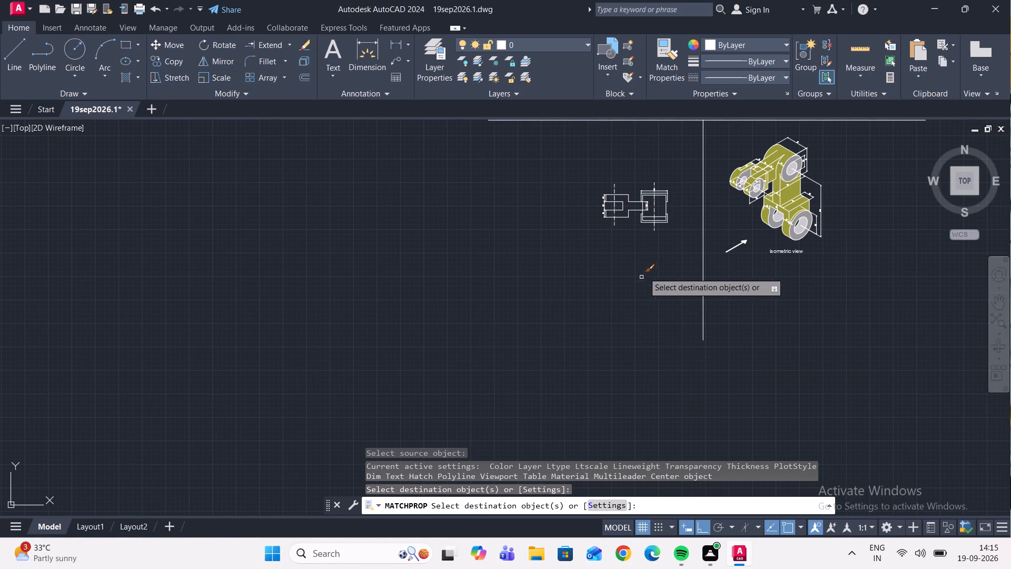
scroll(655, 260, up, 1)
middle_drag(637, 275, 623, 440)
scroll(601, 328, up, 3)
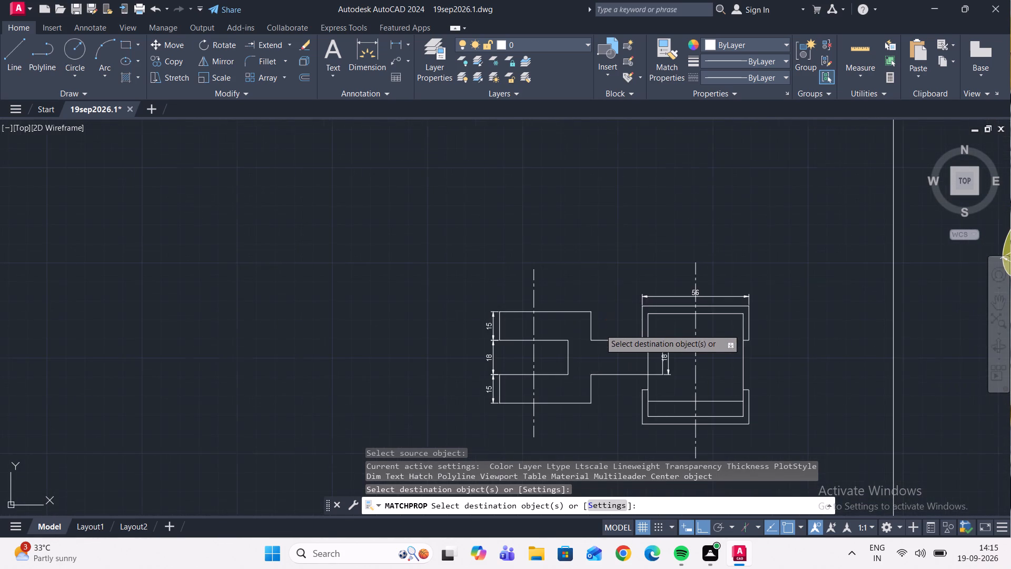
key(Escape)
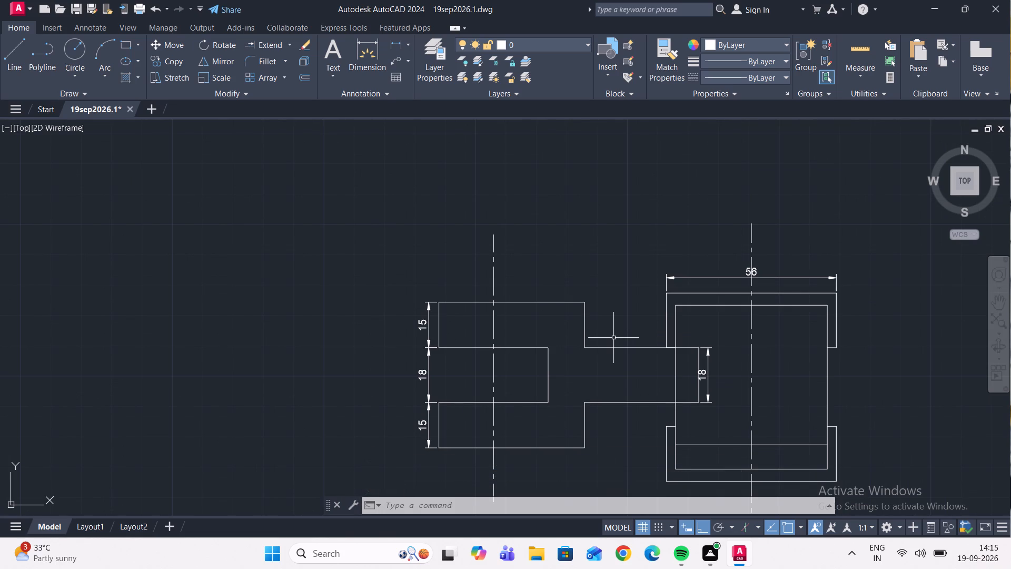
Examine the lower view's fork and arm against the dimensioned isometric view.
scroll(613, 338, down, 2)
scroll(592, 377, up, 2)
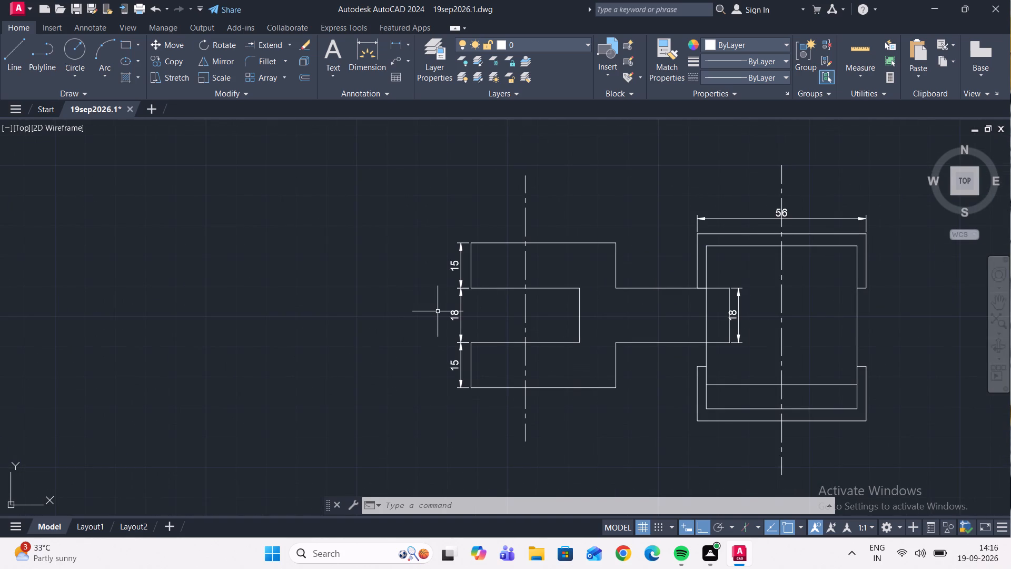
scroll(460, 314, up, 1)
scroll(460, 314, down, 3)
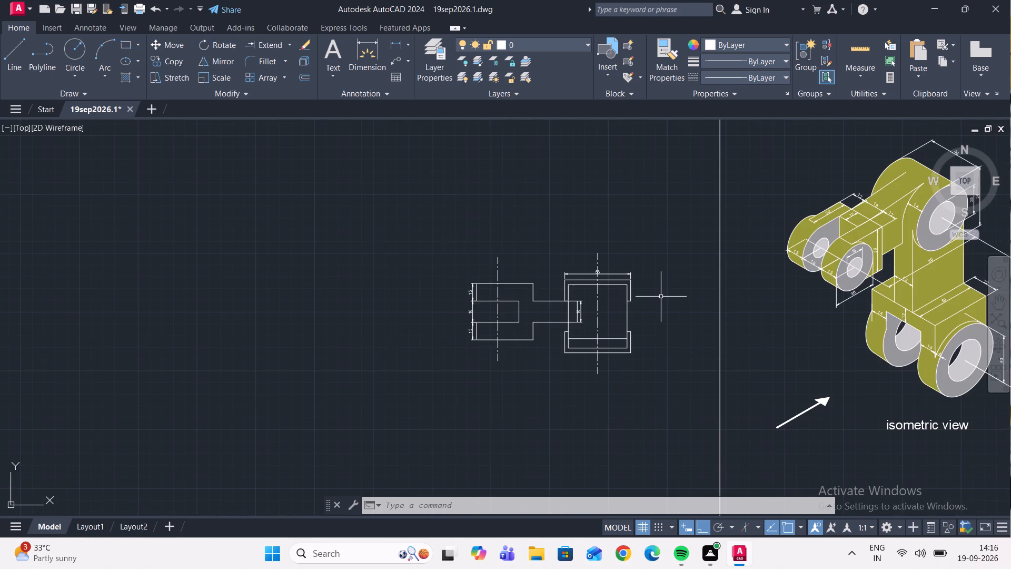
scroll(662, 297, down, 2)
scroll(650, 312, up, 2)
middle_drag(687, 315, 578, 342)
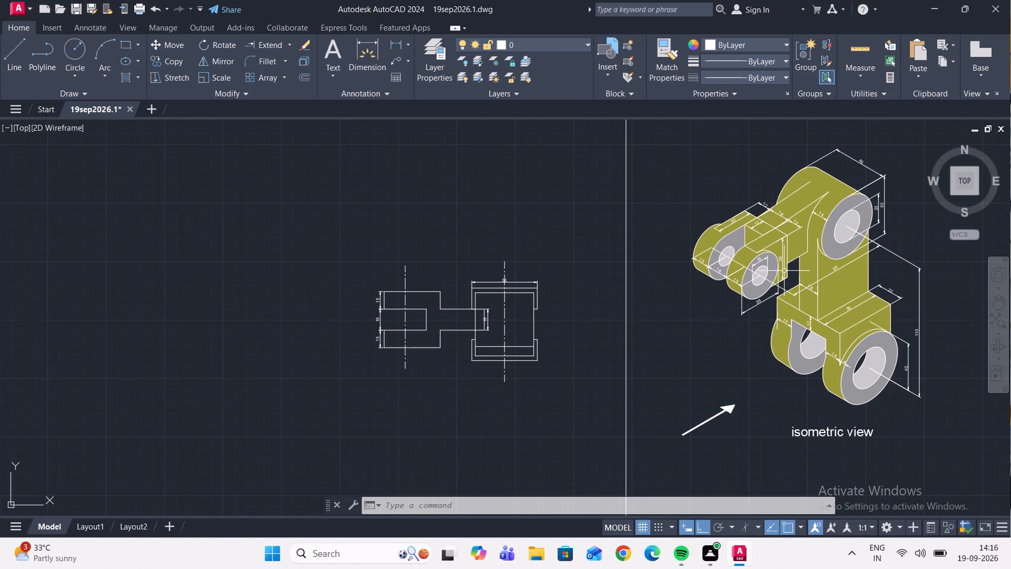
middle_drag(781, 283, 732, 317)
scroll(760, 309, up, 2)
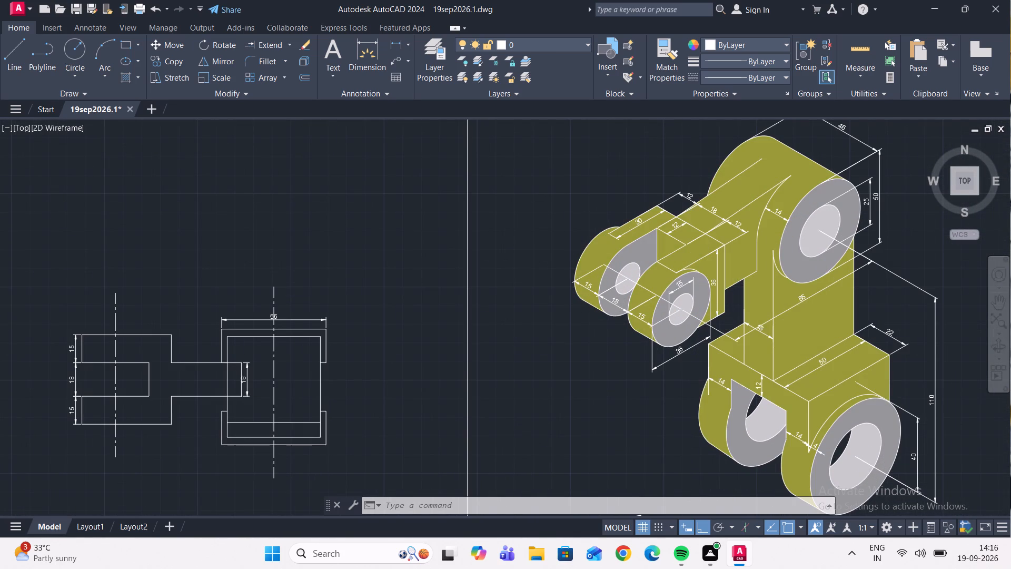
scroll(783, 305, down, 3)
middle_drag(681, 263, 687, 277)
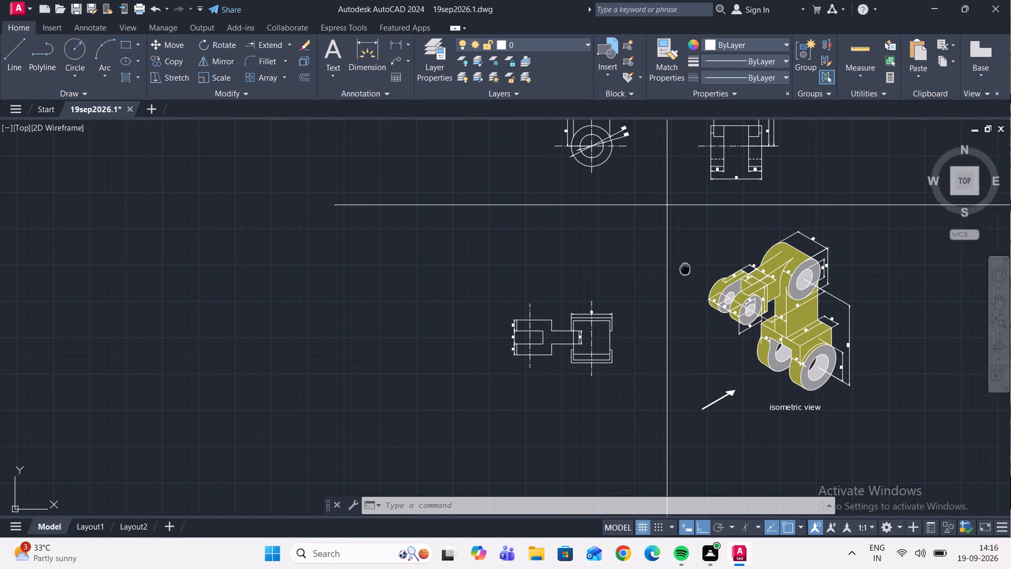
middle_drag(687, 277, 696, 328)
middle_drag(707, 288, 708, 322)
middle_drag(655, 405, 652, 327)
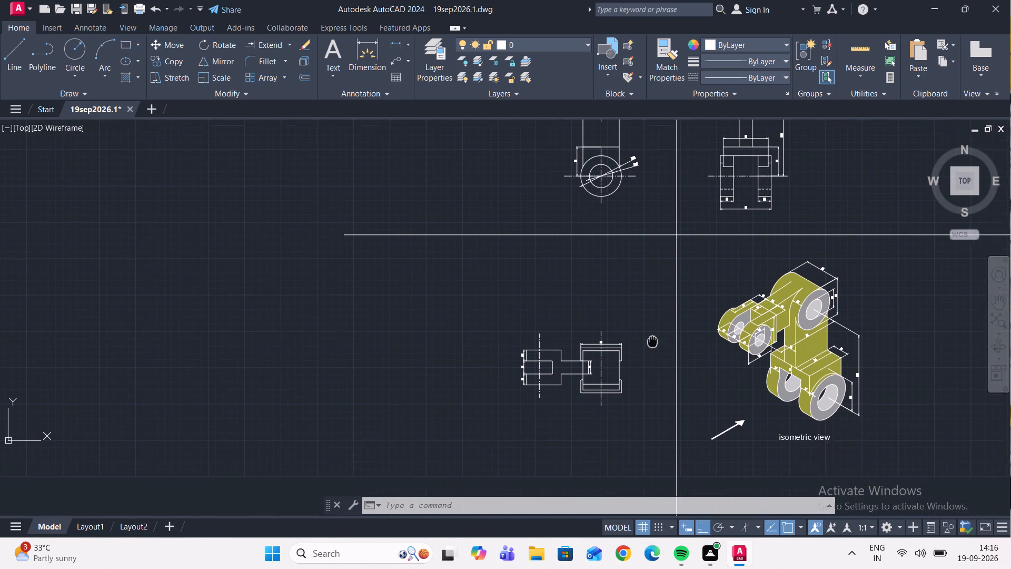
middle_drag(652, 327, 654, 321)
Move the upper prong's 15 dimension line about 4 units farther out from the fork's open end.
scroll(580, 356, up, 2)
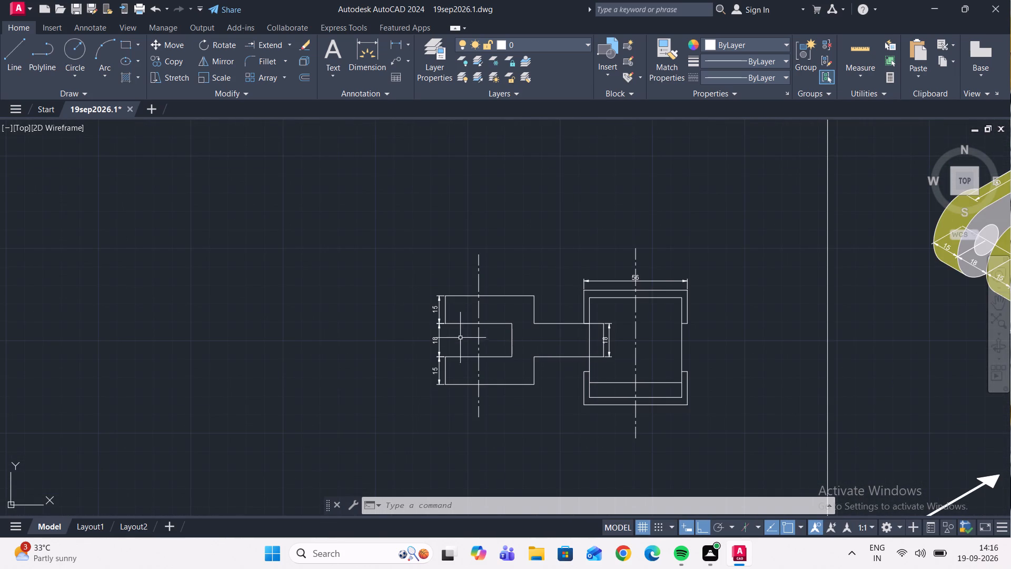
scroll(442, 320, up, 3)
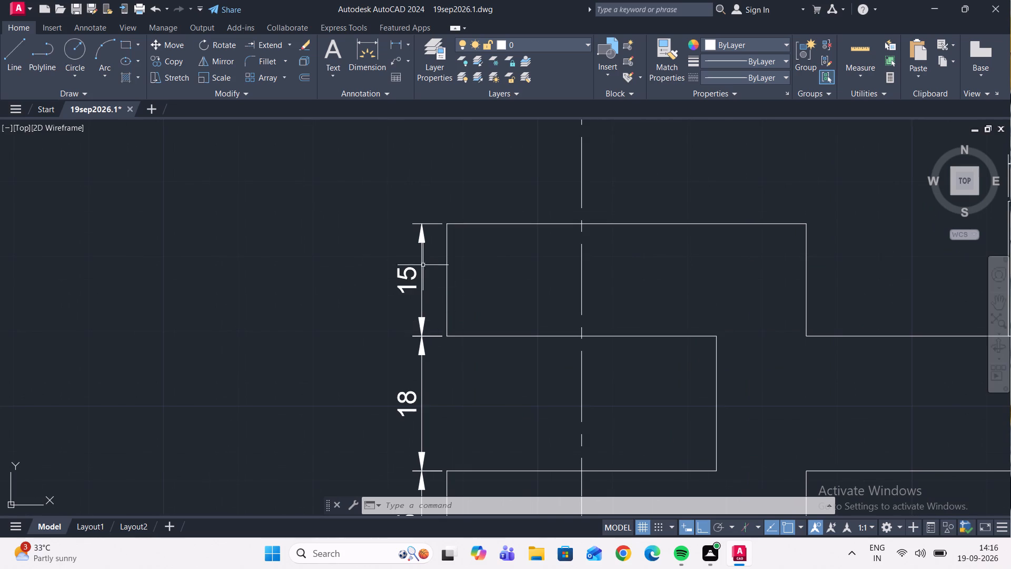
scroll(423, 261, up, 1)
click(418, 230)
click(419, 201)
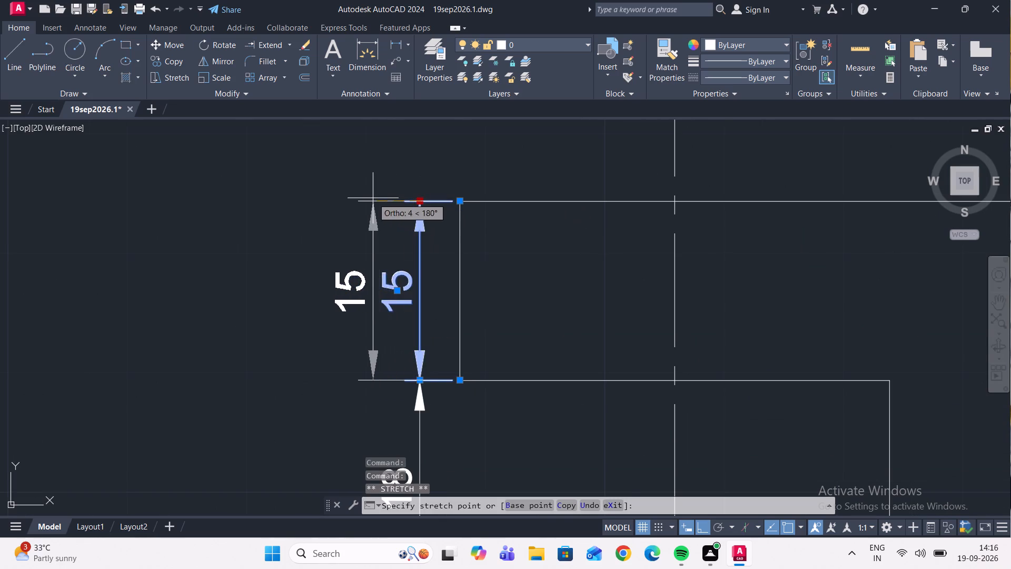
click(371, 198)
Move the slot's 18 dimension and the lower prong's 15 dimension outward, in line with the upper prong's dimension.
scroll(418, 194, down, 2)
scroll(417, 255, up, 2)
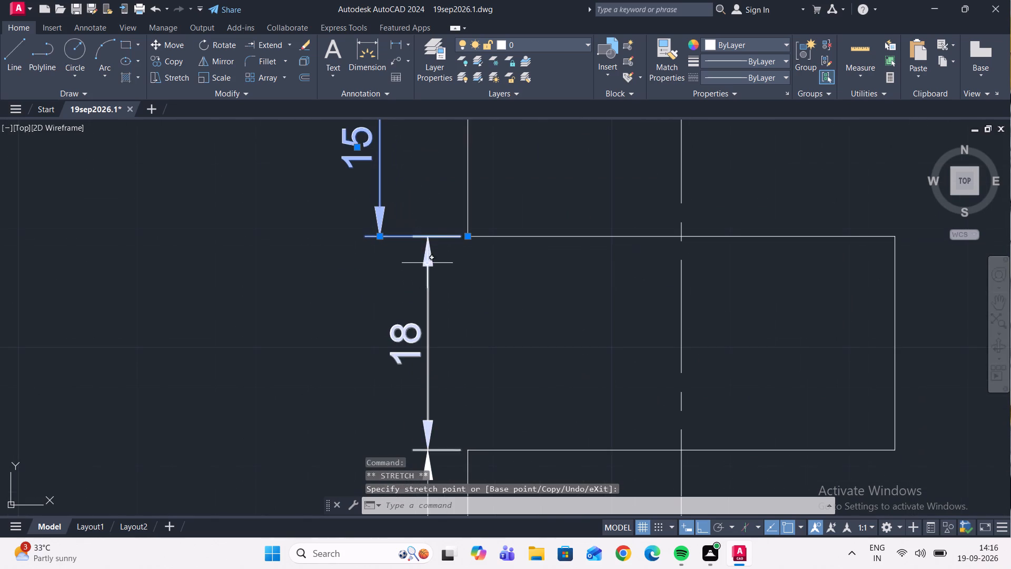
click(427, 263)
click(427, 271)
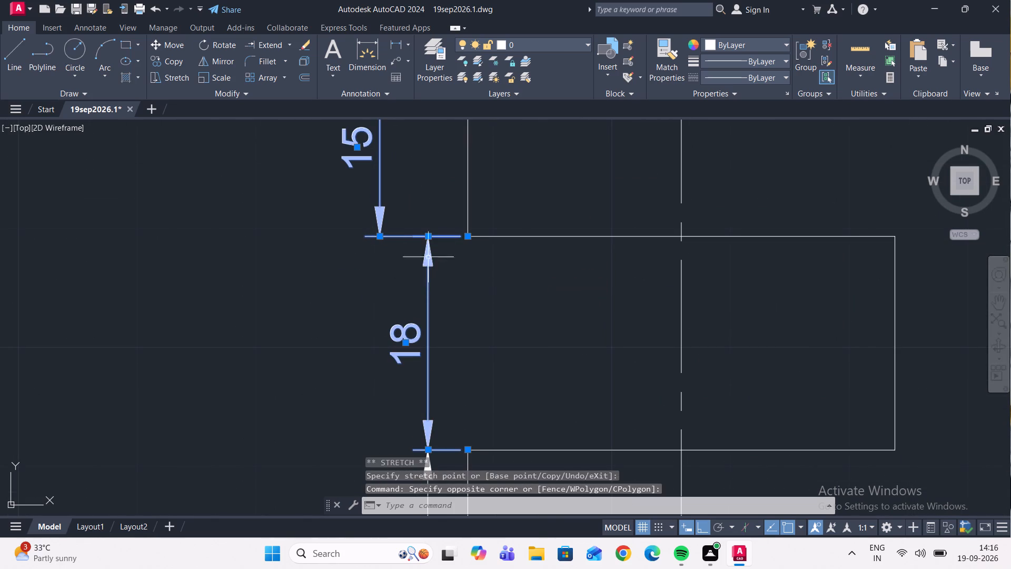
click(430, 237)
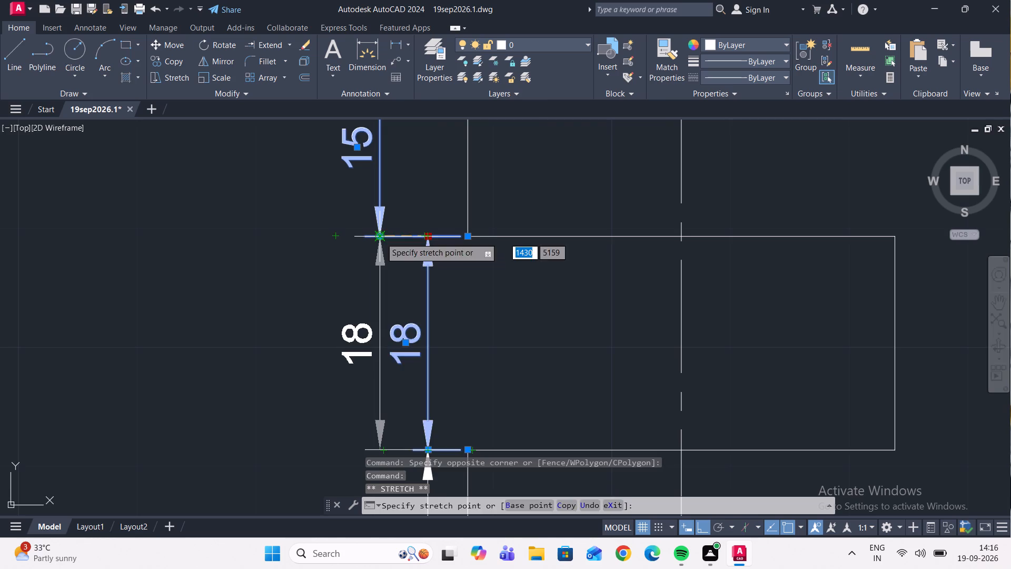
click(381, 238)
scroll(416, 218, down, 3)
scroll(411, 308, up, 3)
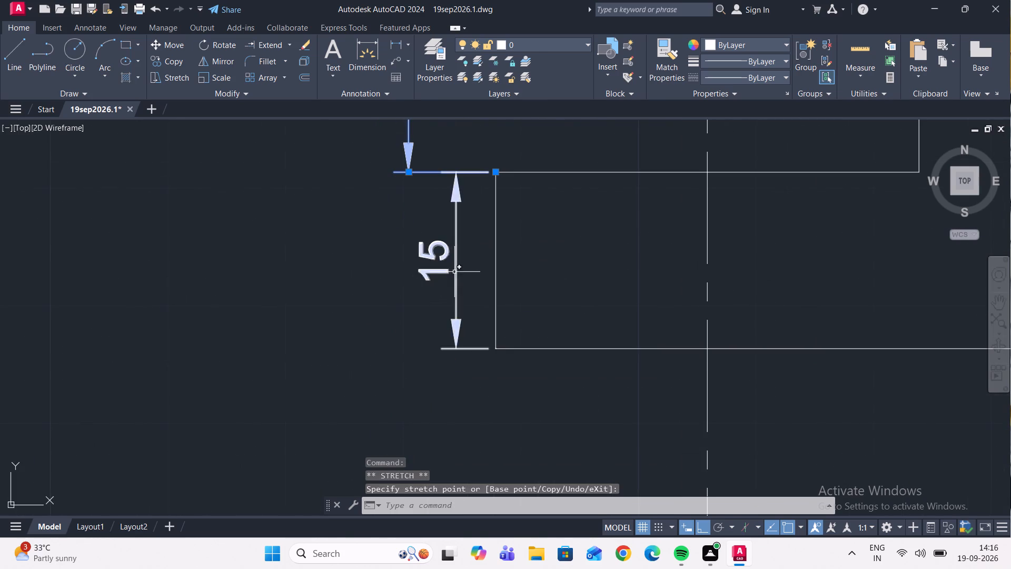
click(454, 272)
click(458, 171)
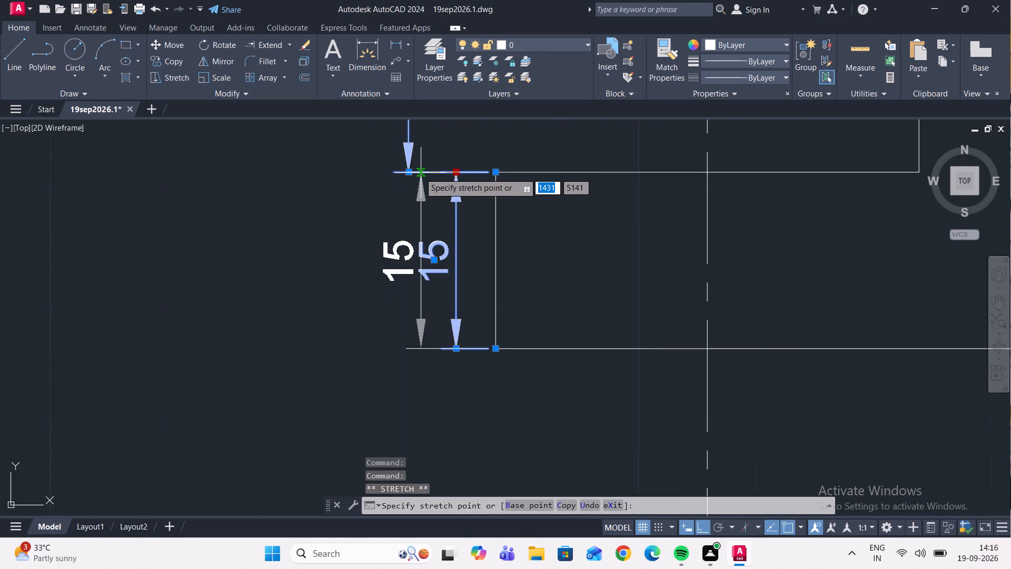
click(409, 173)
scroll(447, 205, down, 2)
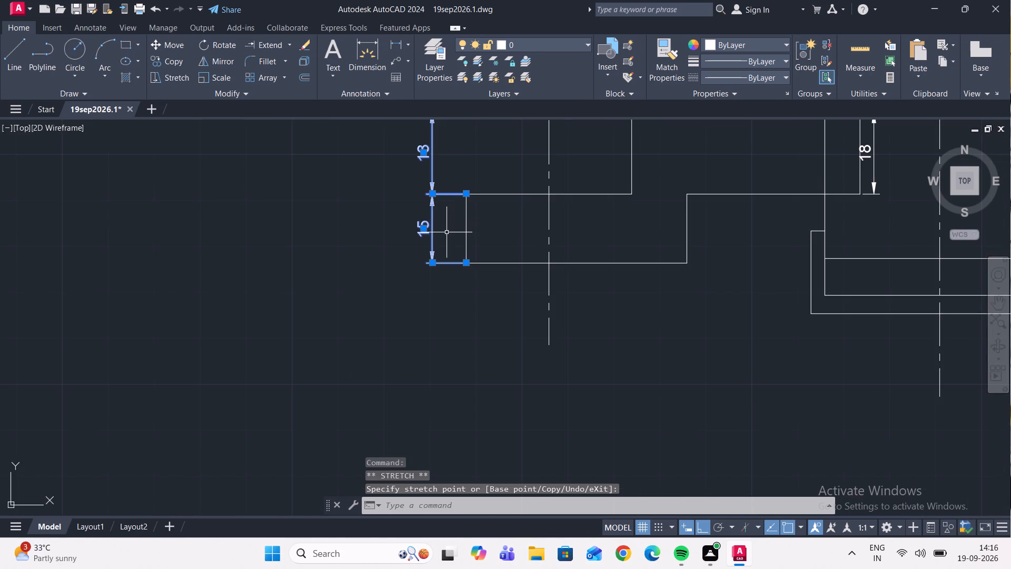
key(Escape)
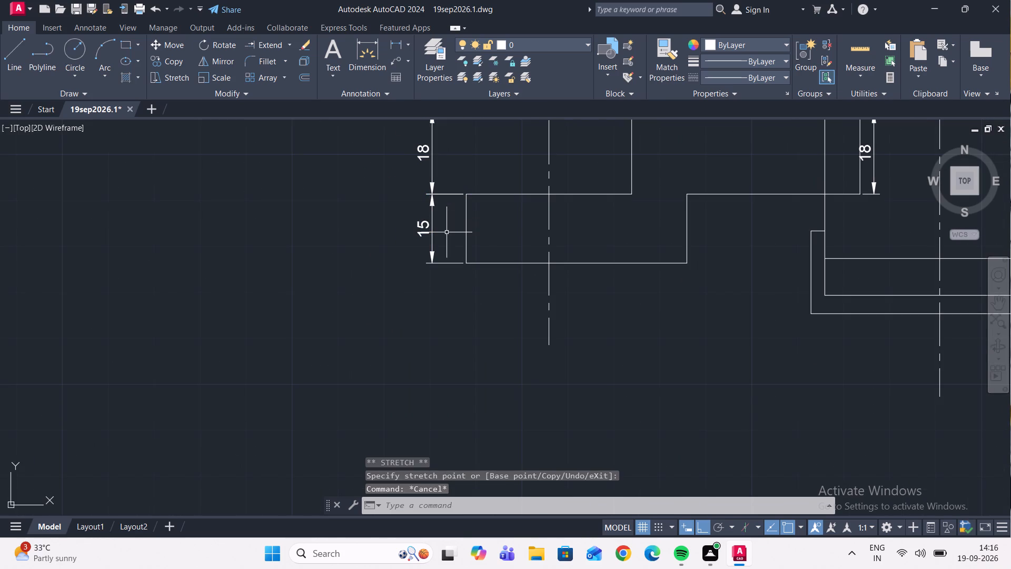
Copy the slot's lower edge segment between the center line and slot end 12 units down into the lower prong.
middle_drag(572, 300, 507, 452)
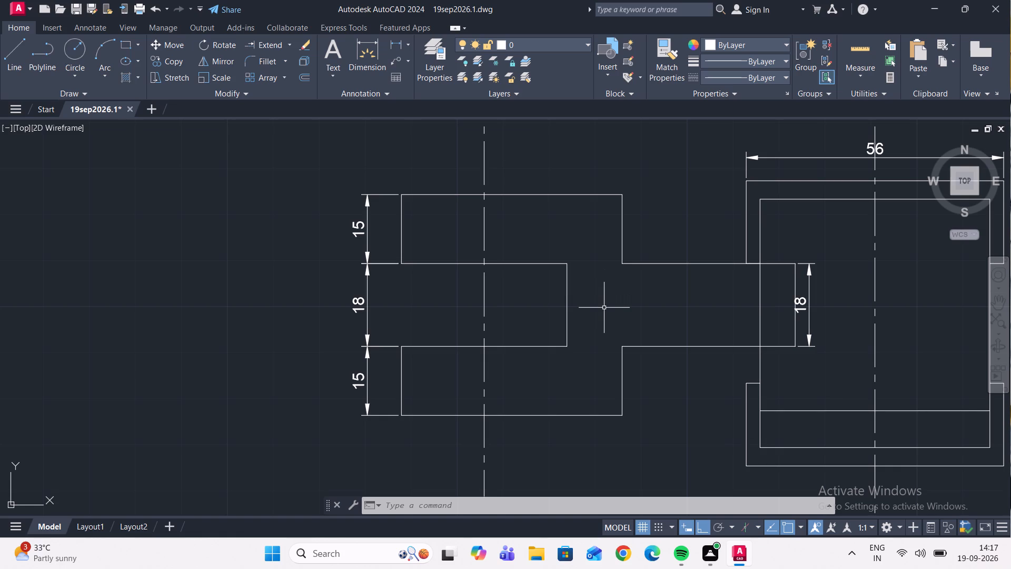
scroll(604, 309, up, 1)
drag(536, 386, 530, 384)
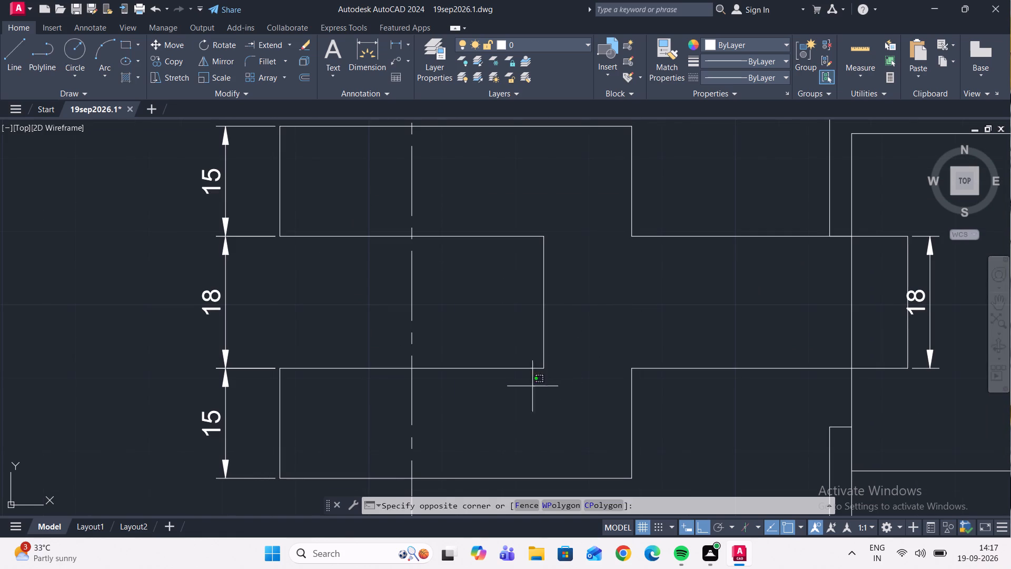
click(501, 345)
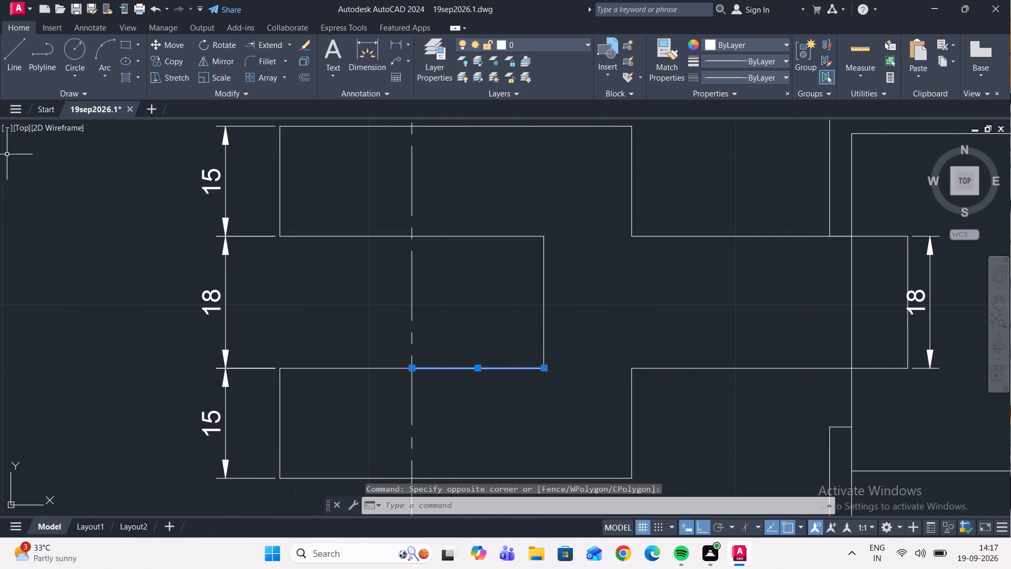
click(153, 57)
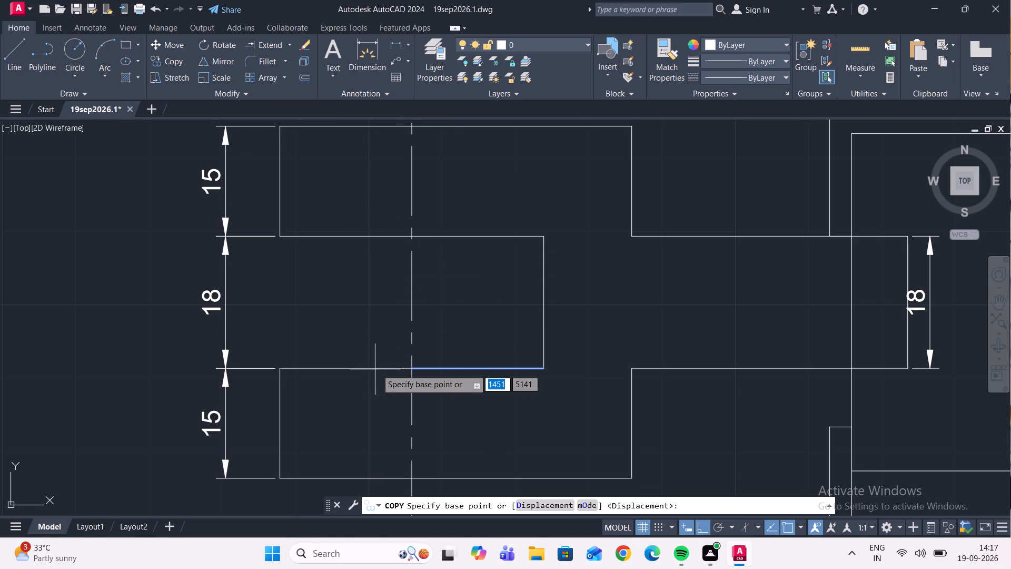
click(411, 369)
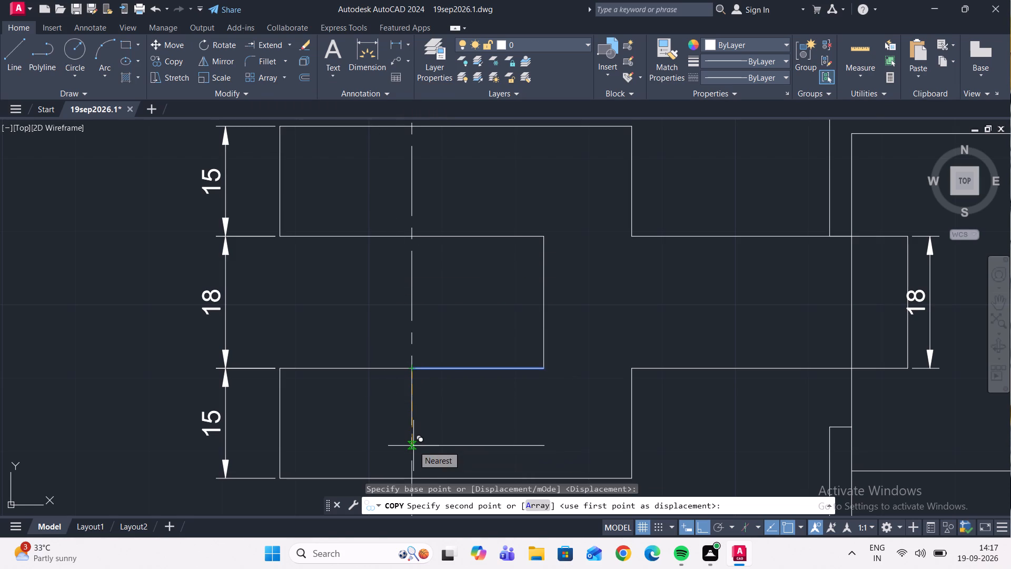
text(12)
key(Return)
scroll(449, 382, down, 2)
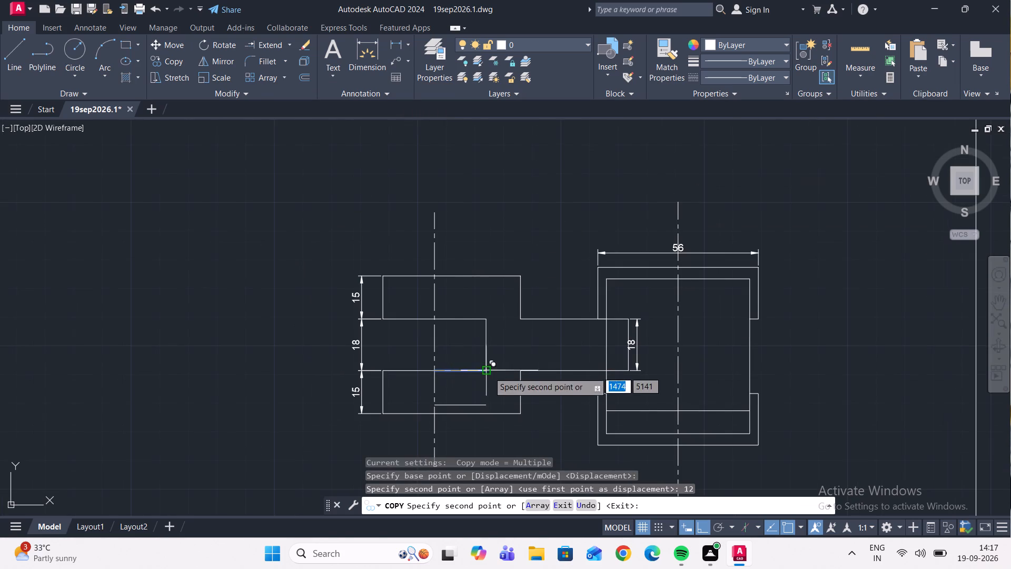
key(Escape)
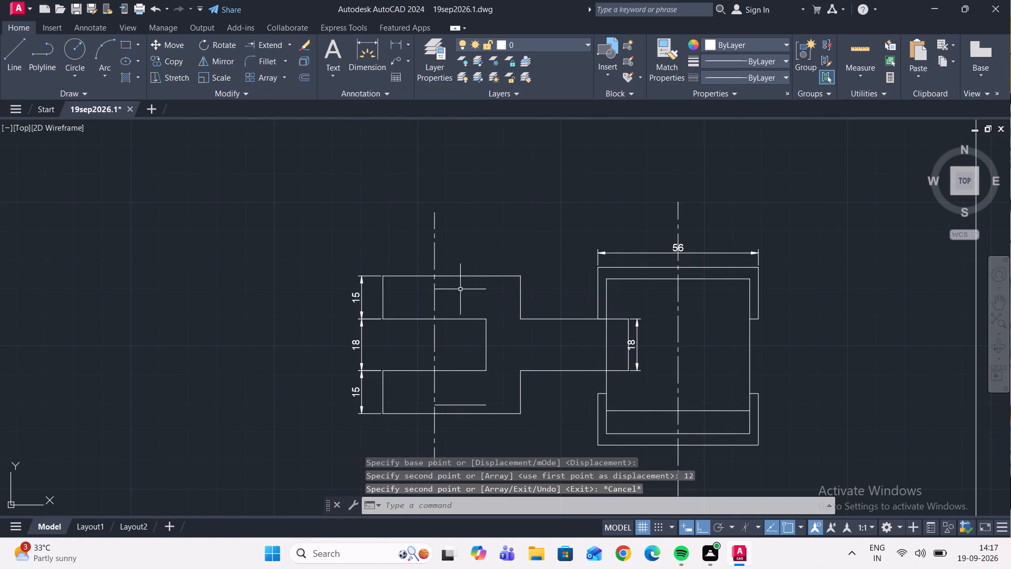
Copy the slot's upper edge segment between the center line and slot end 12 units up into the upper prong.
scroll(473, 321, up, 1)
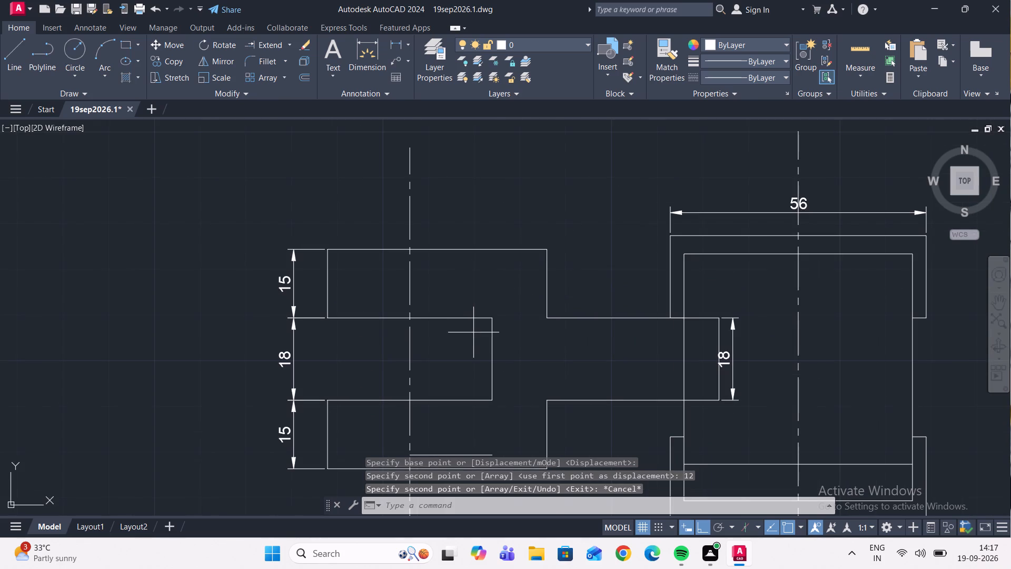
click(473, 332)
click(450, 296)
click(170, 61)
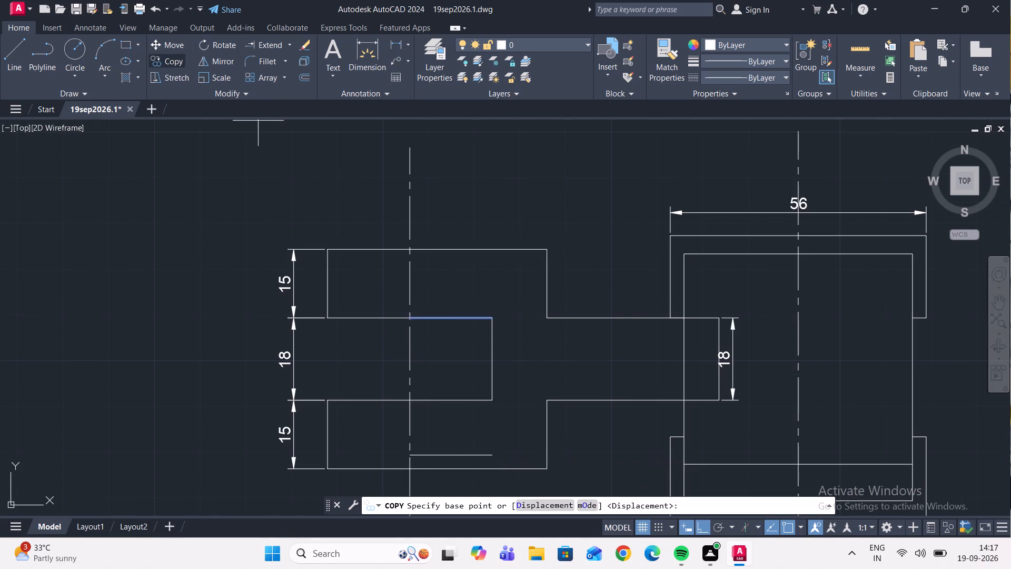
scroll(431, 333, up, 2)
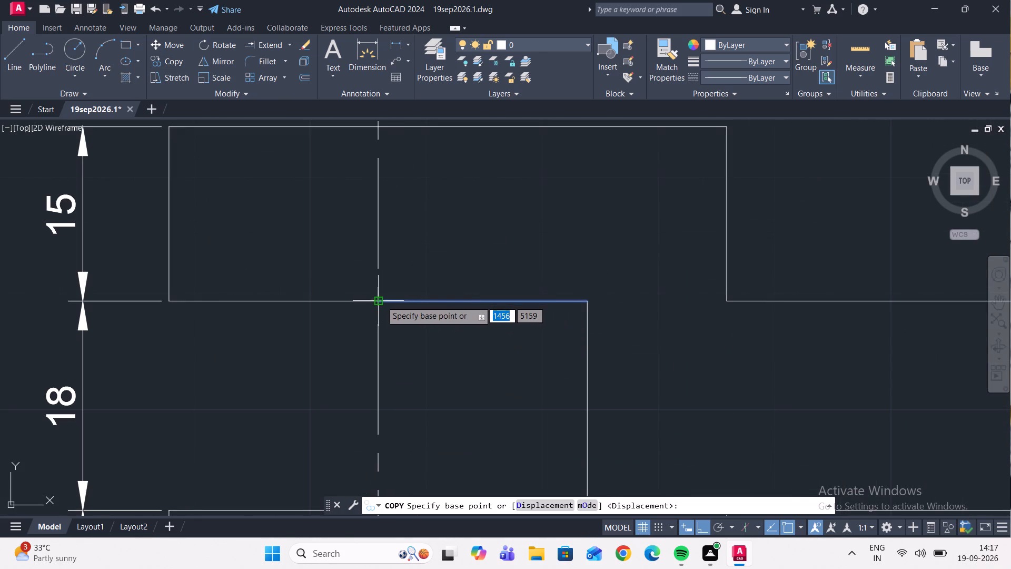
click(380, 301)
text(12)
key(Return)
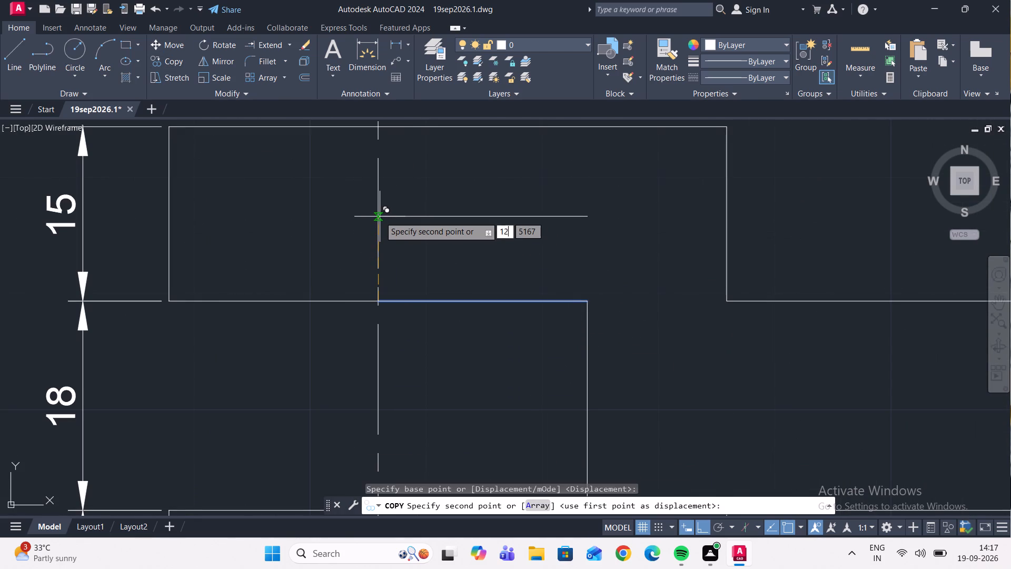
scroll(423, 233, down, 2)
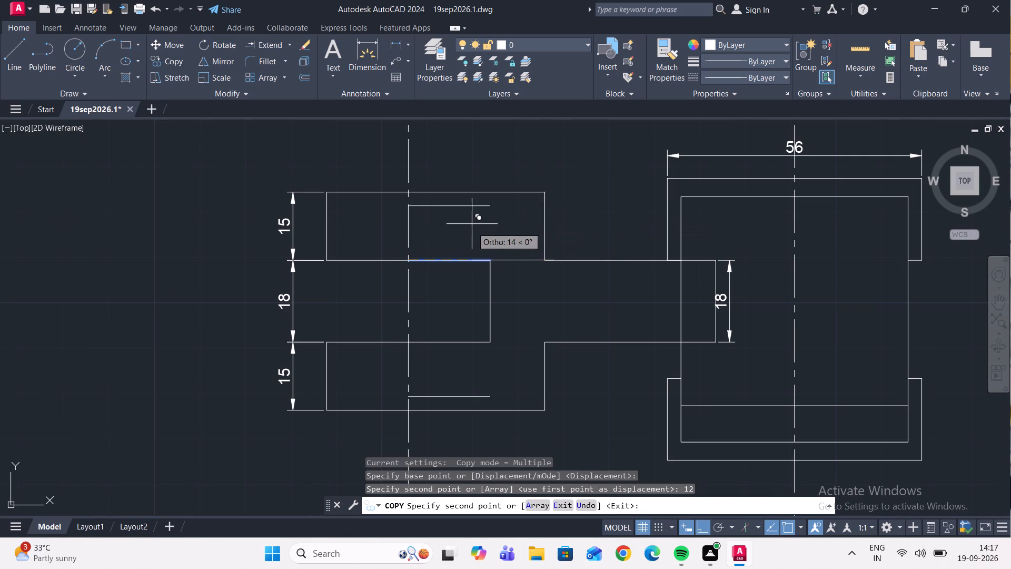
key(Escape)
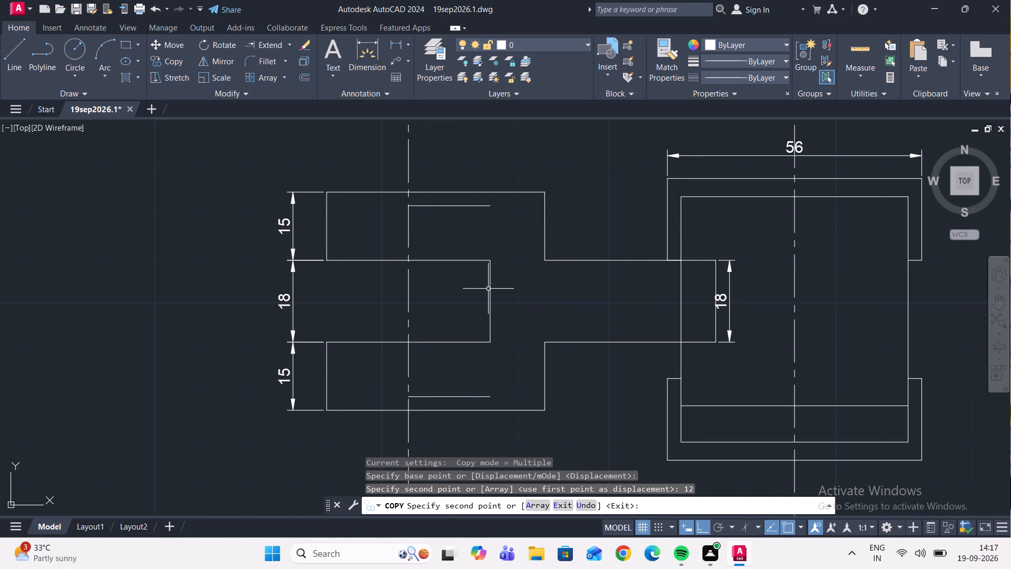
Extend the inner lines of the upper and lower prongs to the fork's arm-side vertical edges.
click(272, 48)
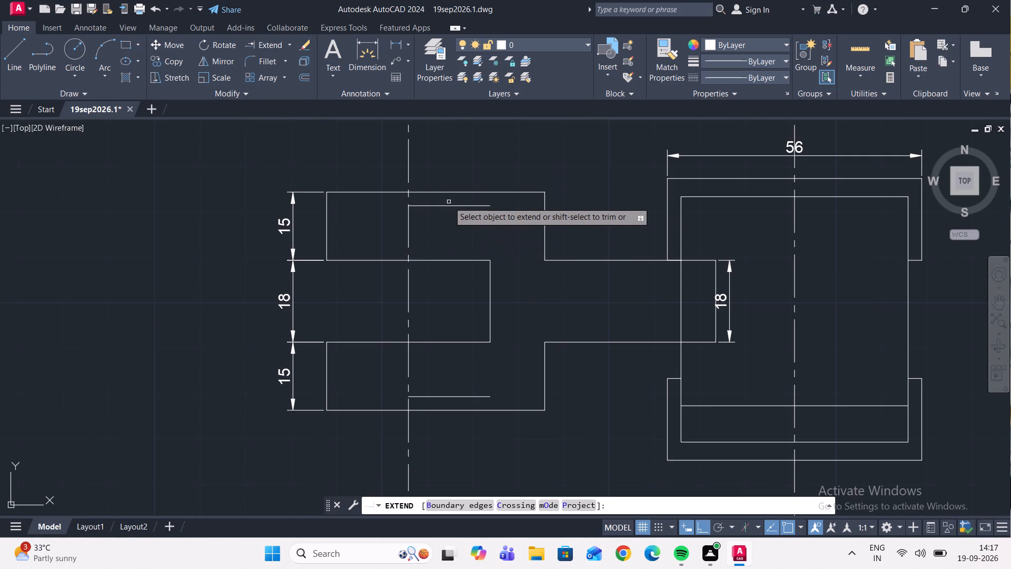
click(460, 205)
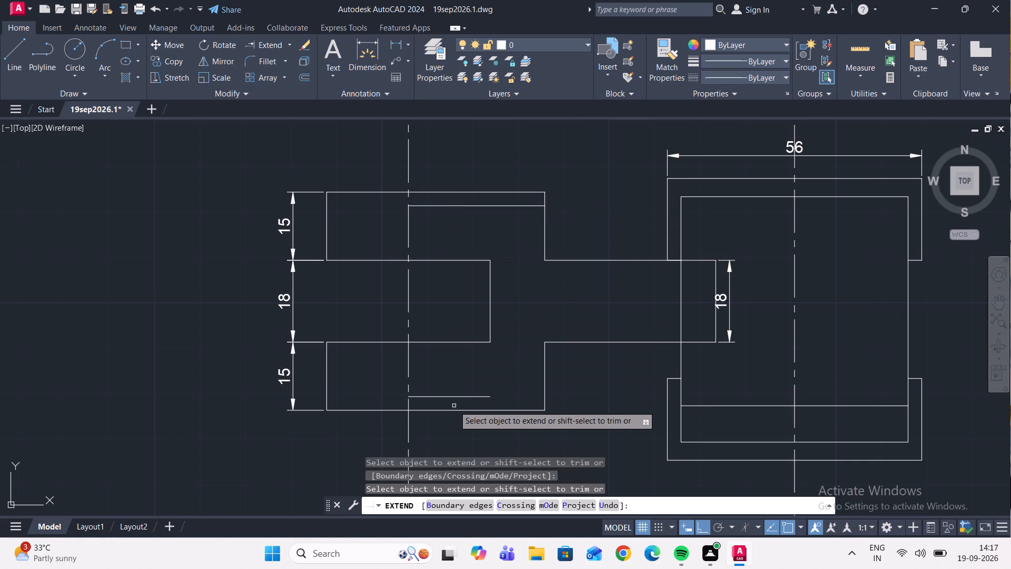
click(464, 397)
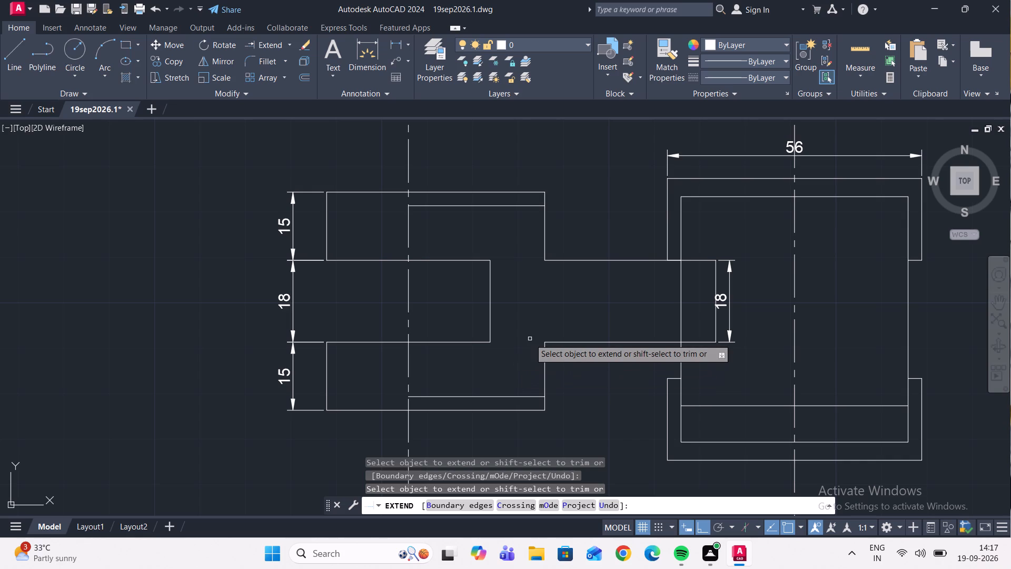
key(Escape)
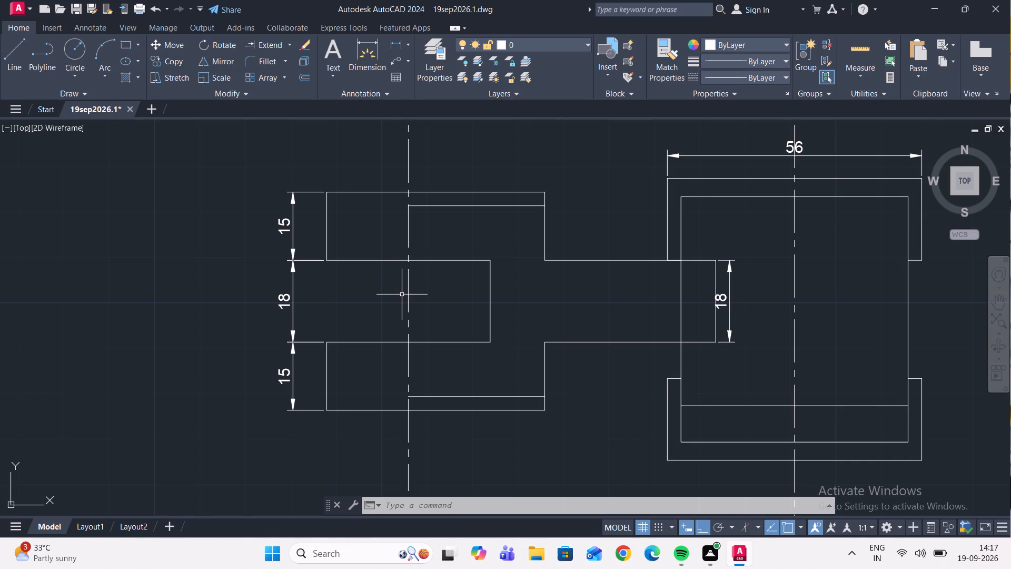
Draw a 36-unit line along the upper prong's outer edge from its open-end corner, continuing with a short vertical down past the inner line.
click(19, 44)
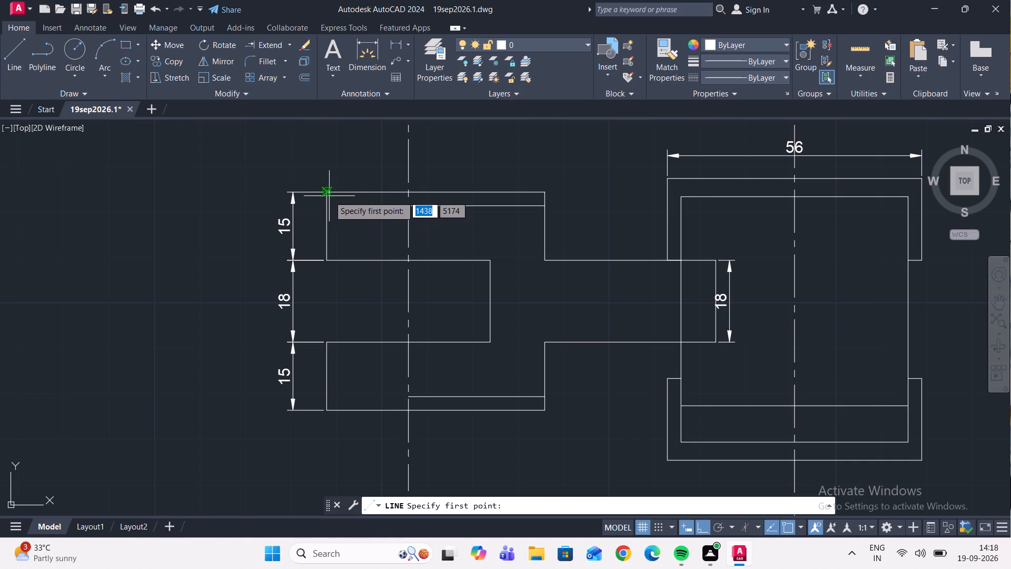
scroll(326, 192, up, 3)
click(322, 194)
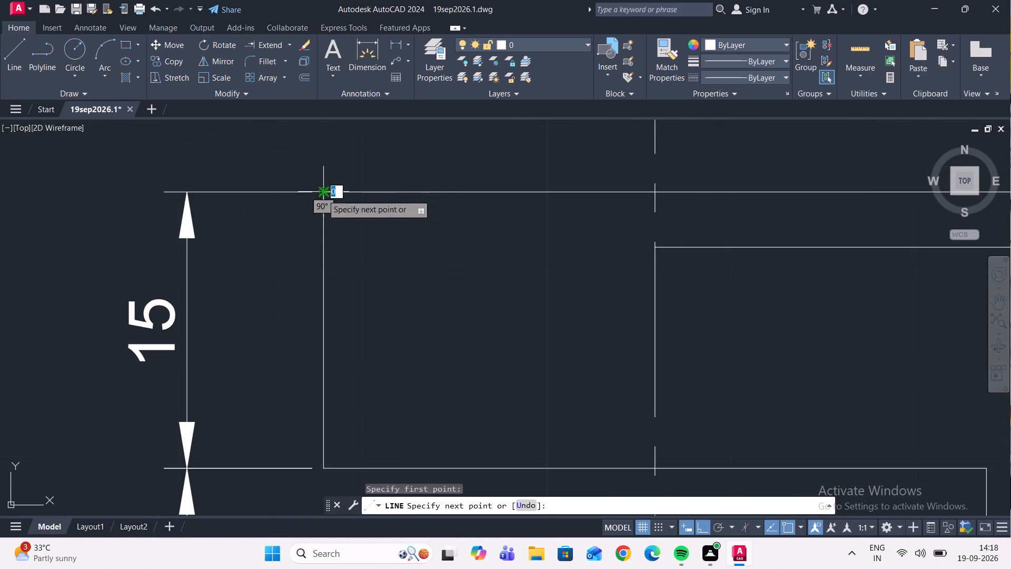
text(36)
key(Return)
scroll(744, 228, down, 3)
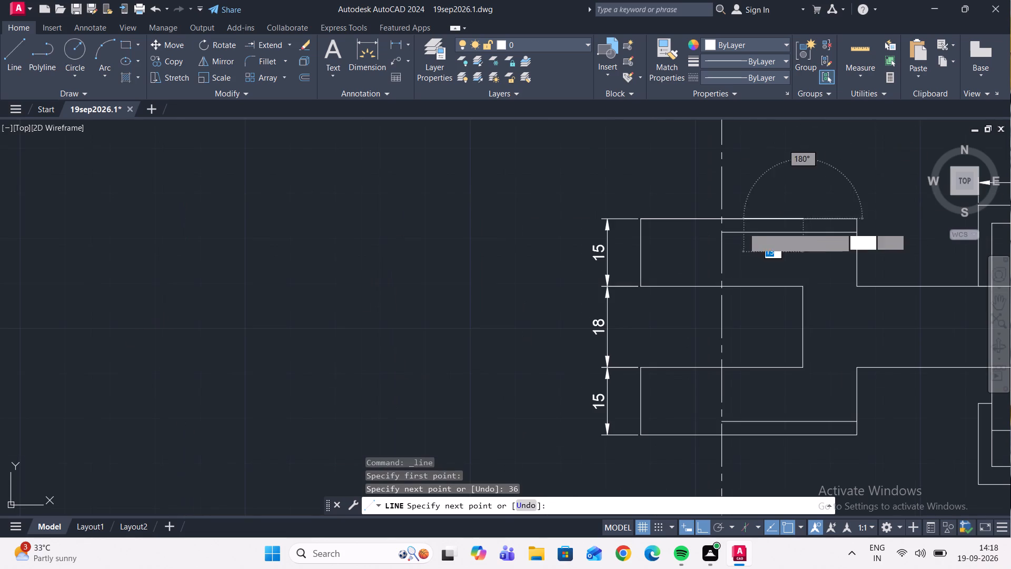
scroll(814, 263, up, 1)
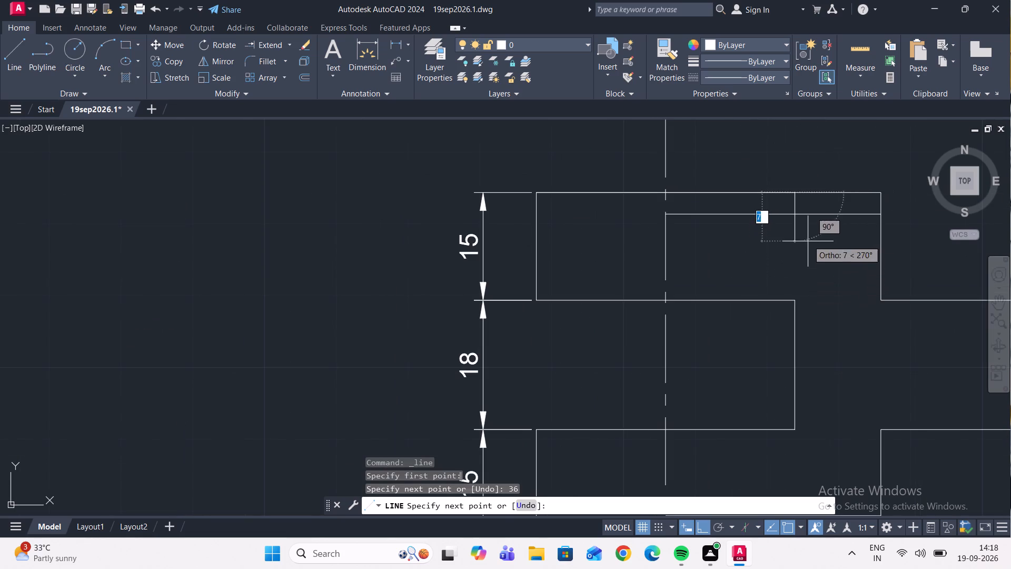
scroll(803, 213, up, 2)
click(791, 232)
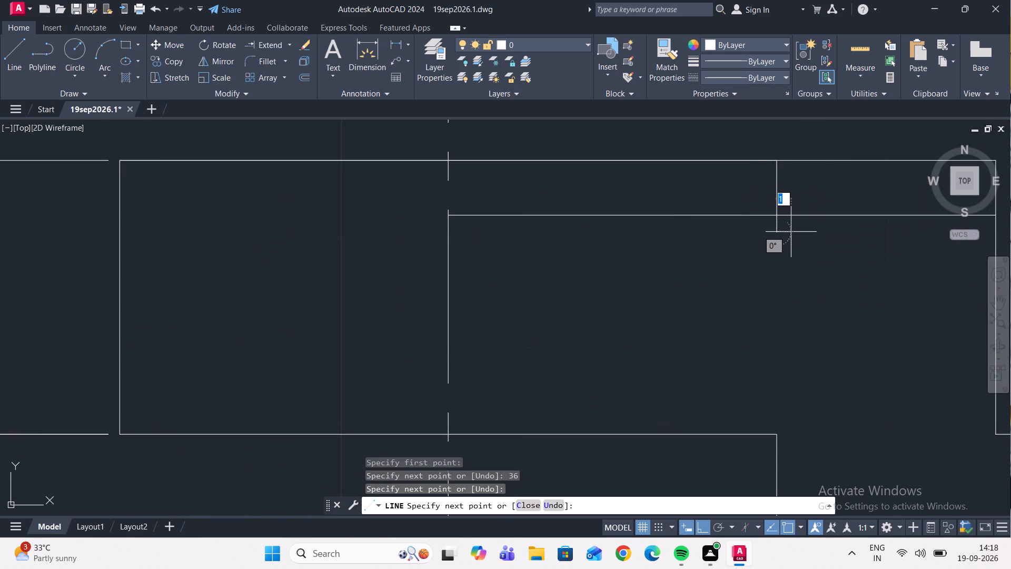
key(Escape)
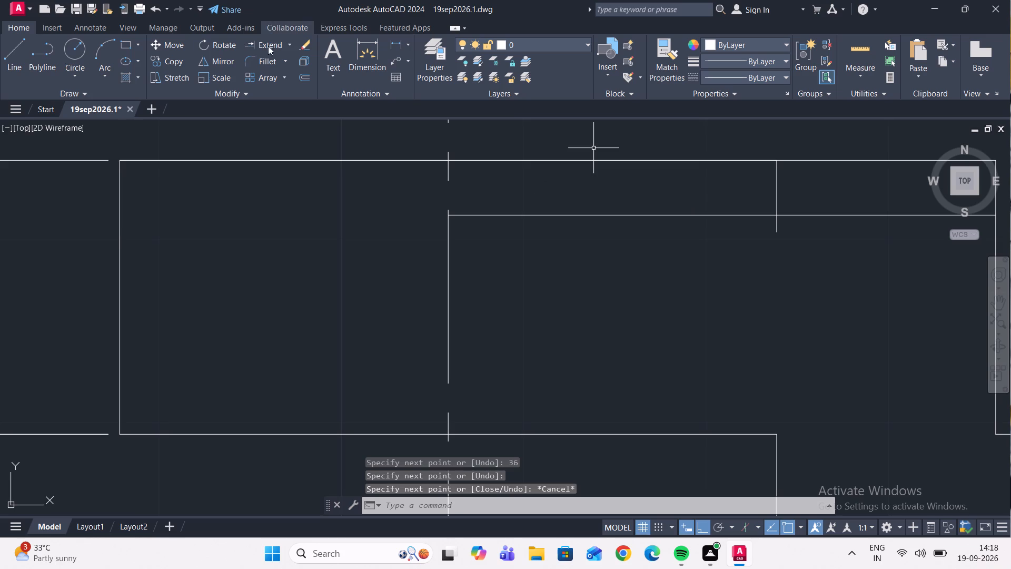
Trim the short vertical line's overhang below the upper prong's inner line.
click(288, 43)
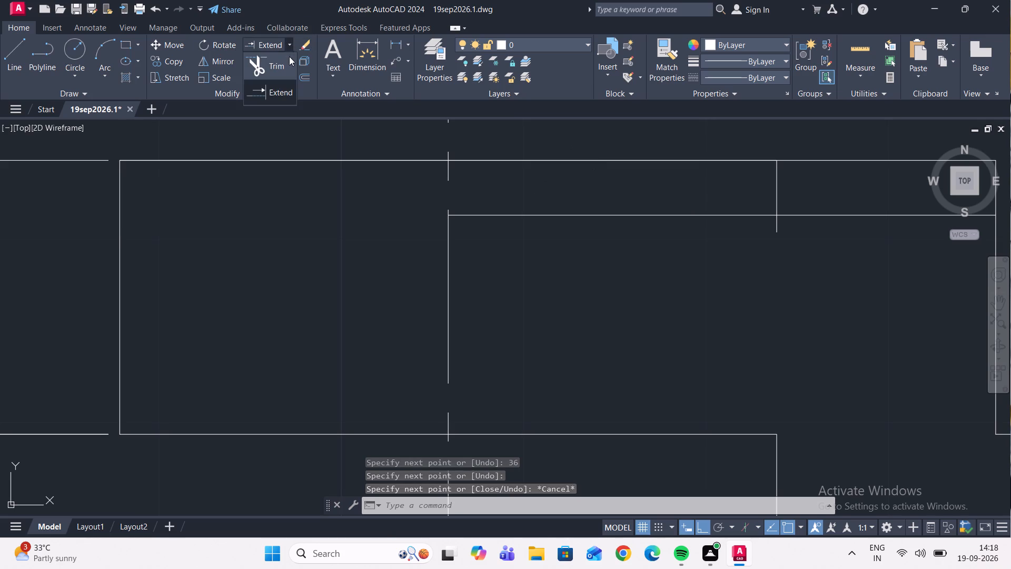
click(289, 58)
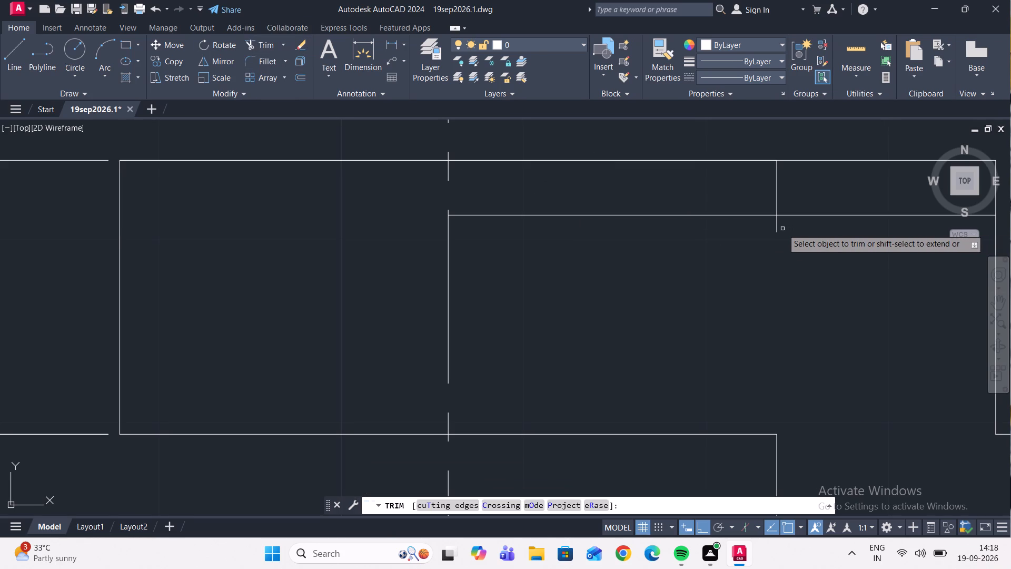
click(776, 228)
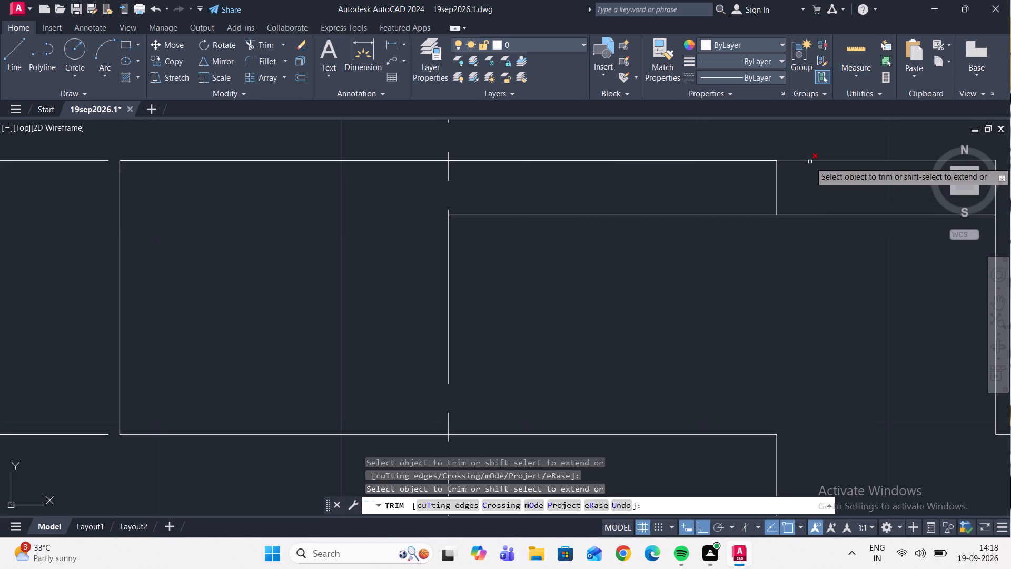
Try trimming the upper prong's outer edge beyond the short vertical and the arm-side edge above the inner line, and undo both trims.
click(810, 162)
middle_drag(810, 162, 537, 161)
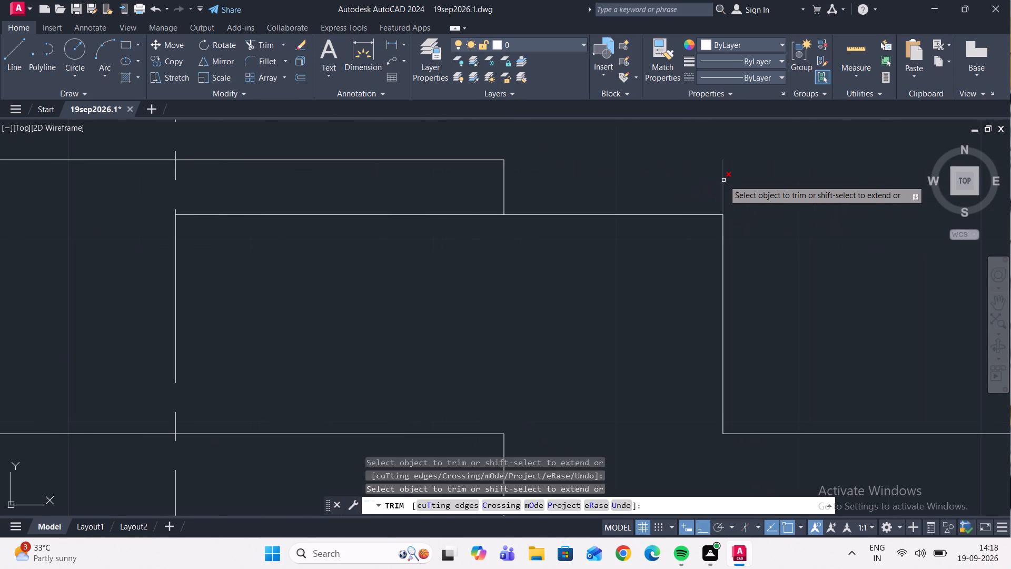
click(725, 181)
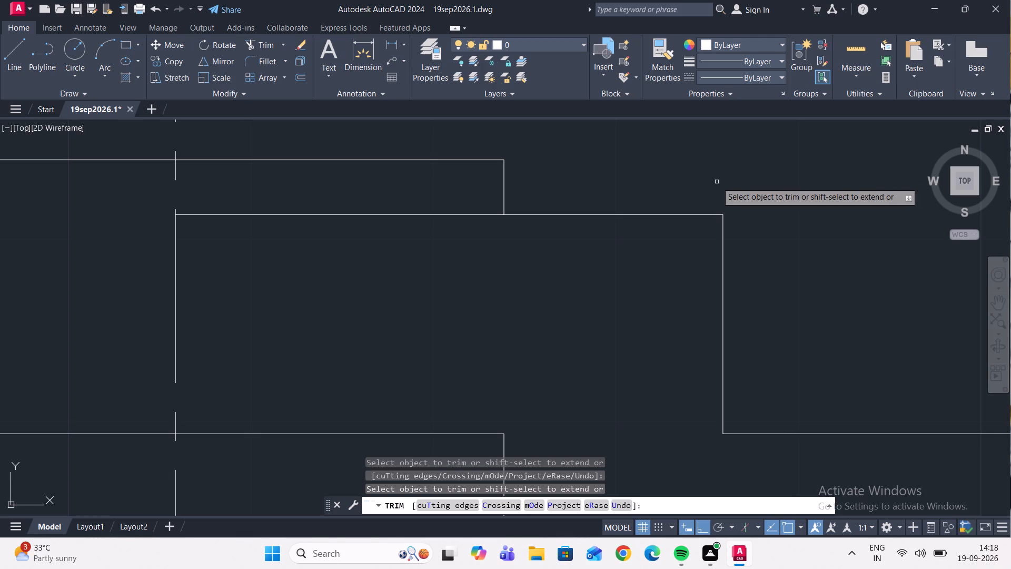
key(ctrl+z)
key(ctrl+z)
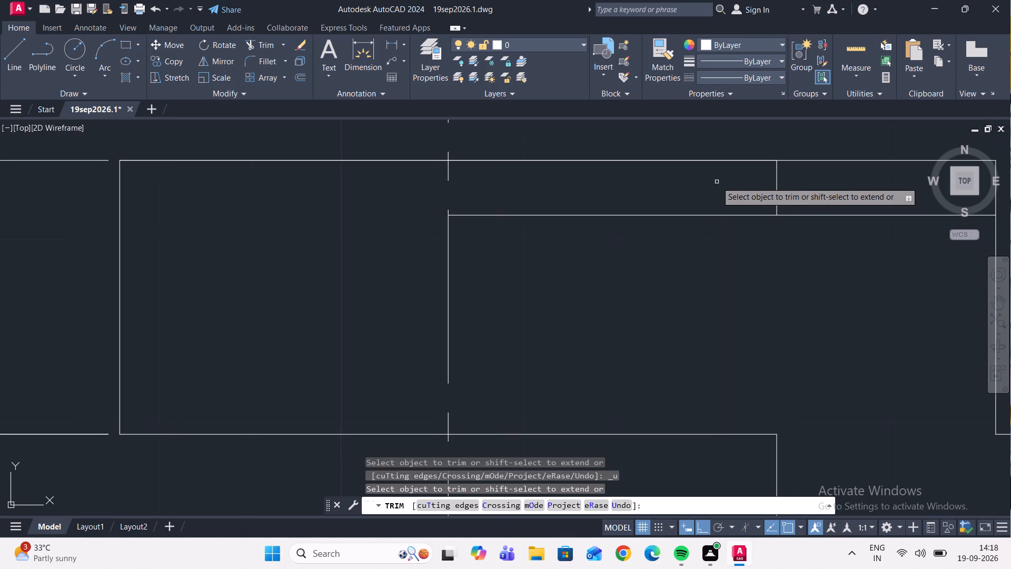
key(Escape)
Delete the upper prong's original full-length outer edge that underlies the new 36-unit line.
click(797, 158)
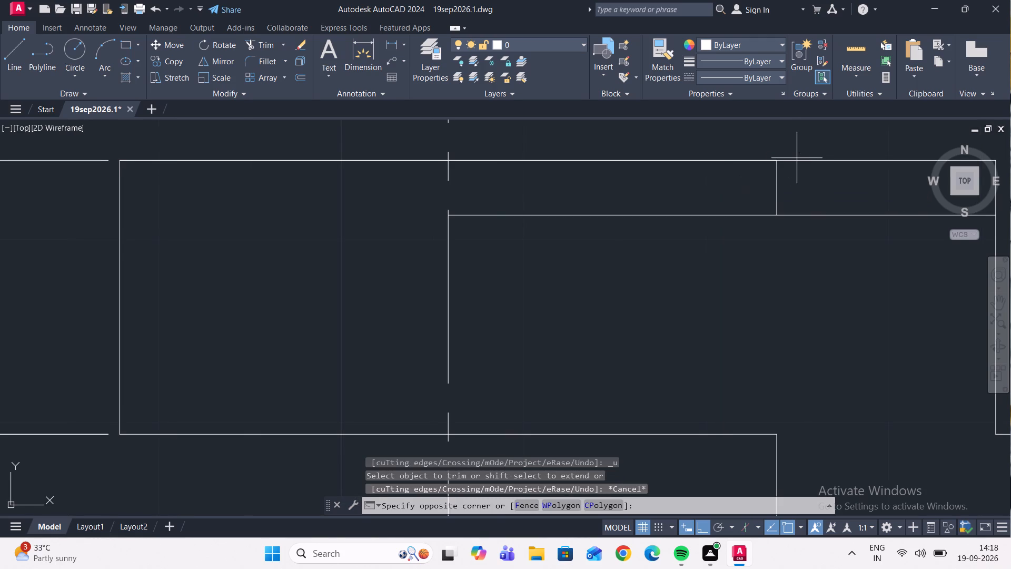
click(798, 164)
drag(798, 164, 796, 160)
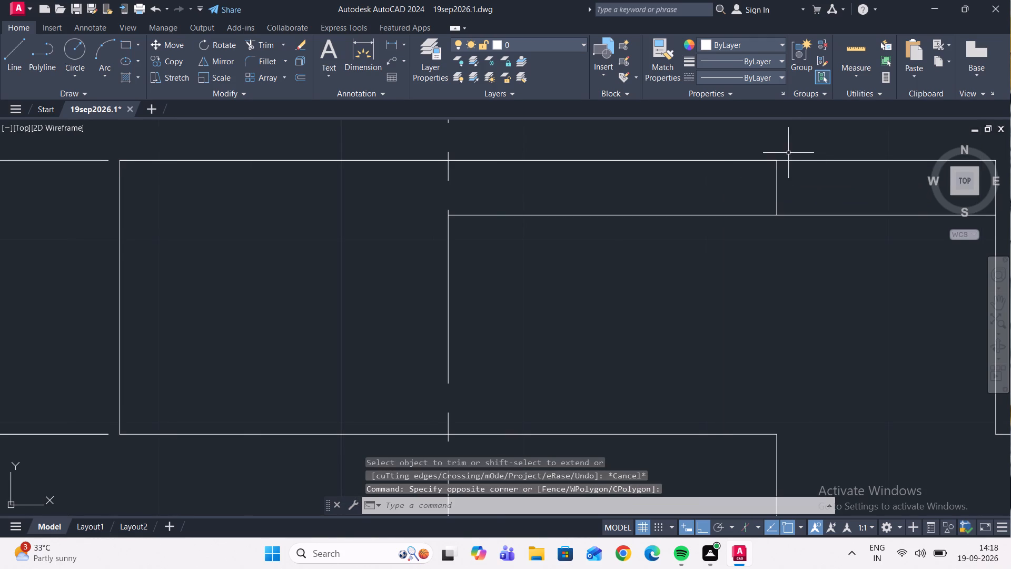
click(816, 166)
click(807, 144)
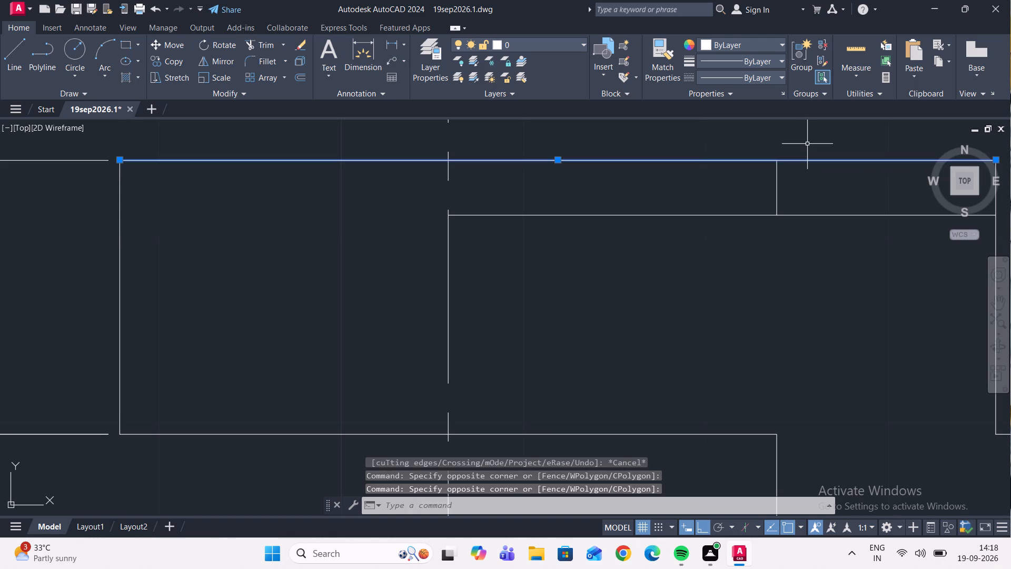
key(Delete)
Trim the arm-side vertical edge of the upper prong where it projects above the inner line.
scroll(802, 162, down, 3)
middle_drag(802, 163, 784, 171)
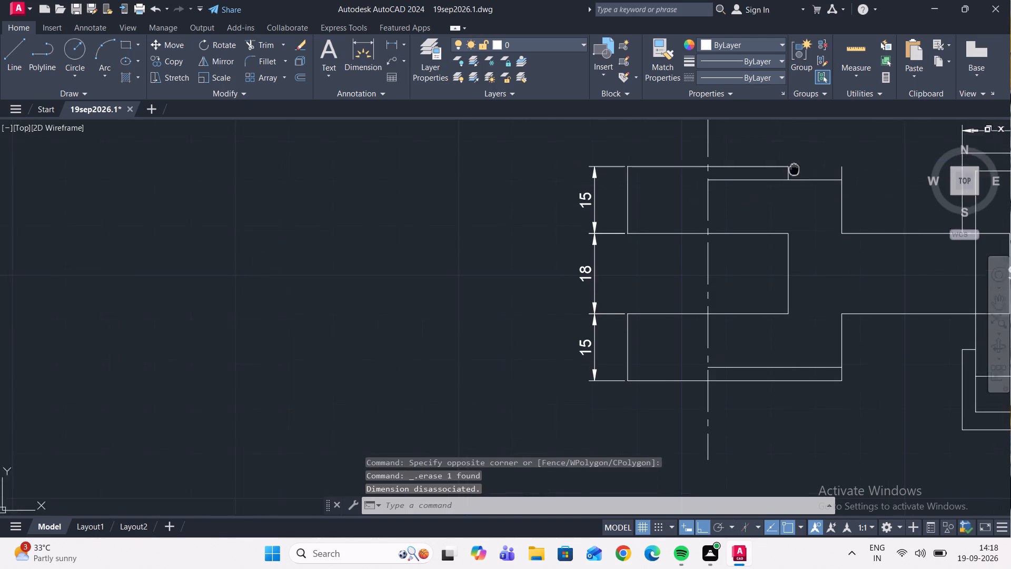
middle_drag(784, 171, 679, 176)
scroll(729, 178, up, 1)
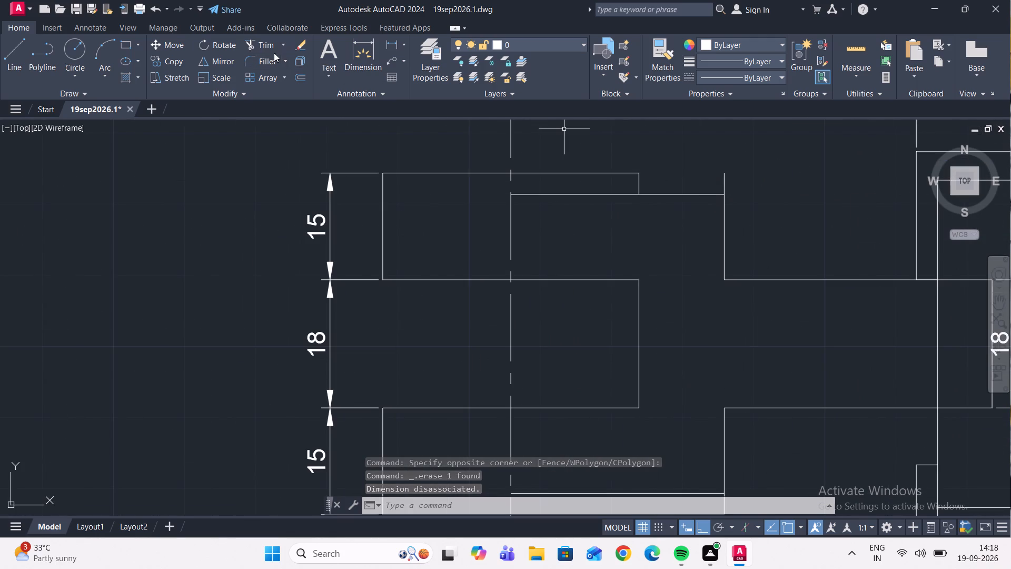
click(270, 47)
click(724, 176)
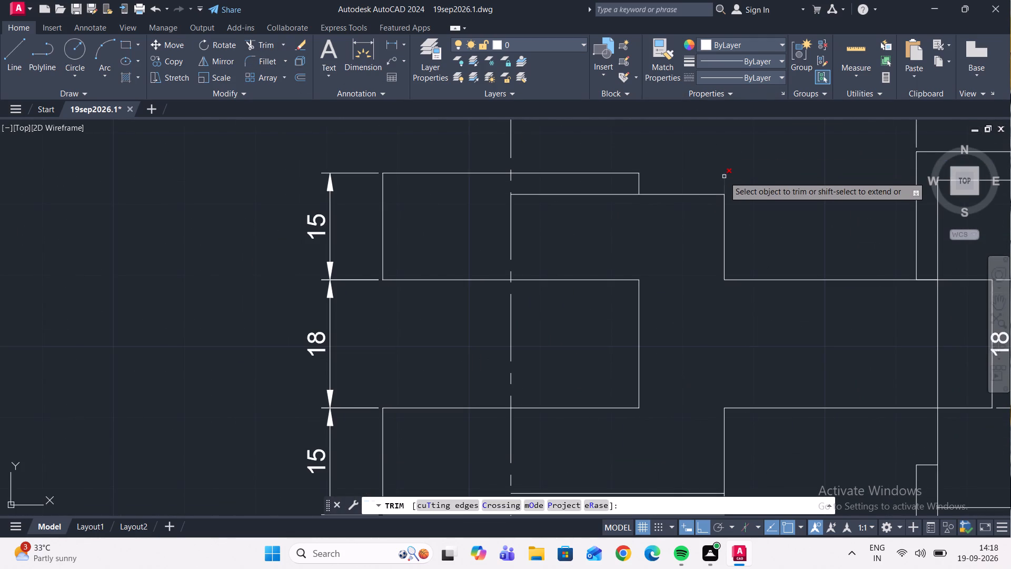
Trim away the lower prong's outer edge and the arm-side vertical edge's projection below the inner line.
scroll(731, 166, down, 1)
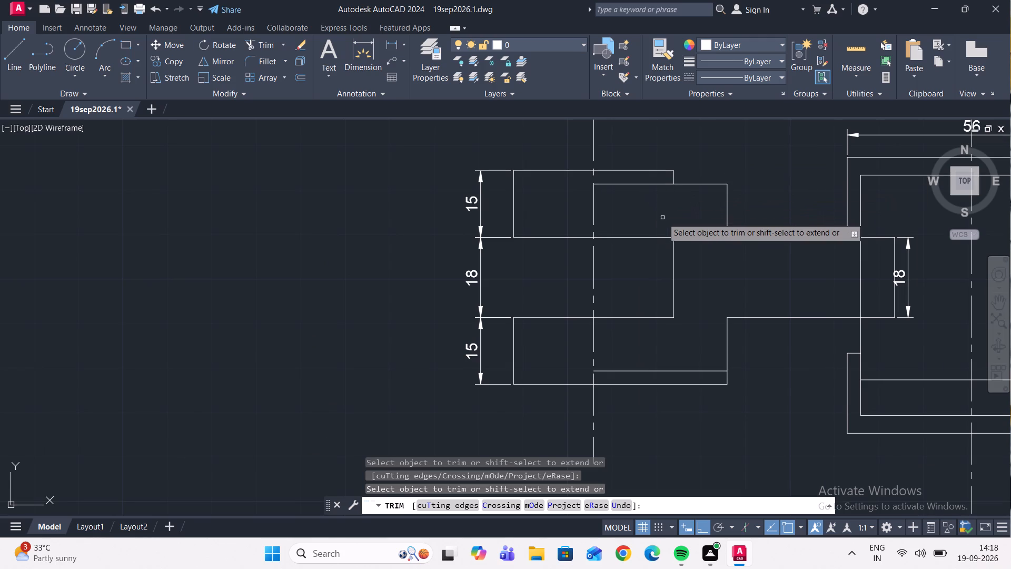
middle_drag(657, 197, 648, 180)
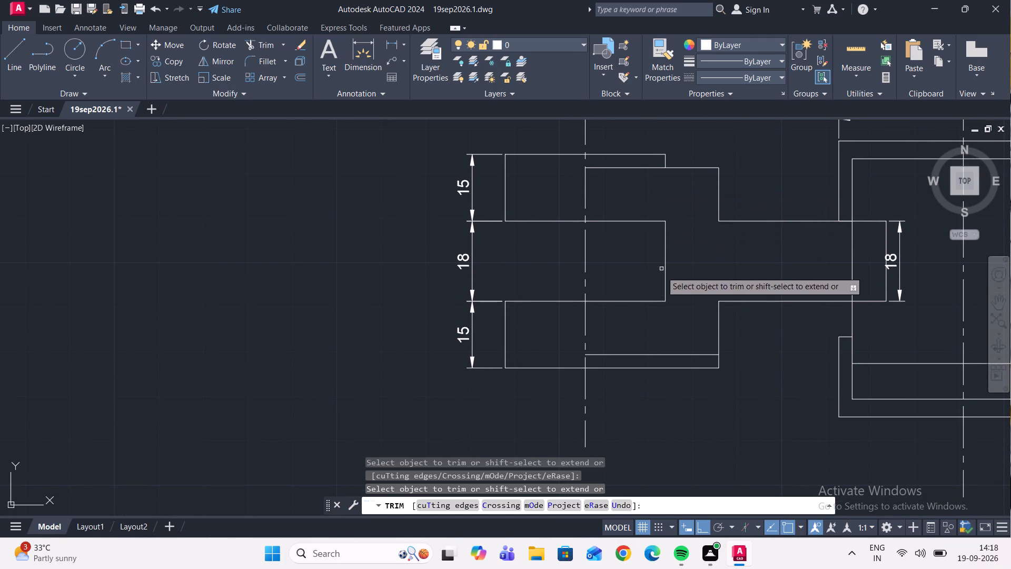
click(564, 369)
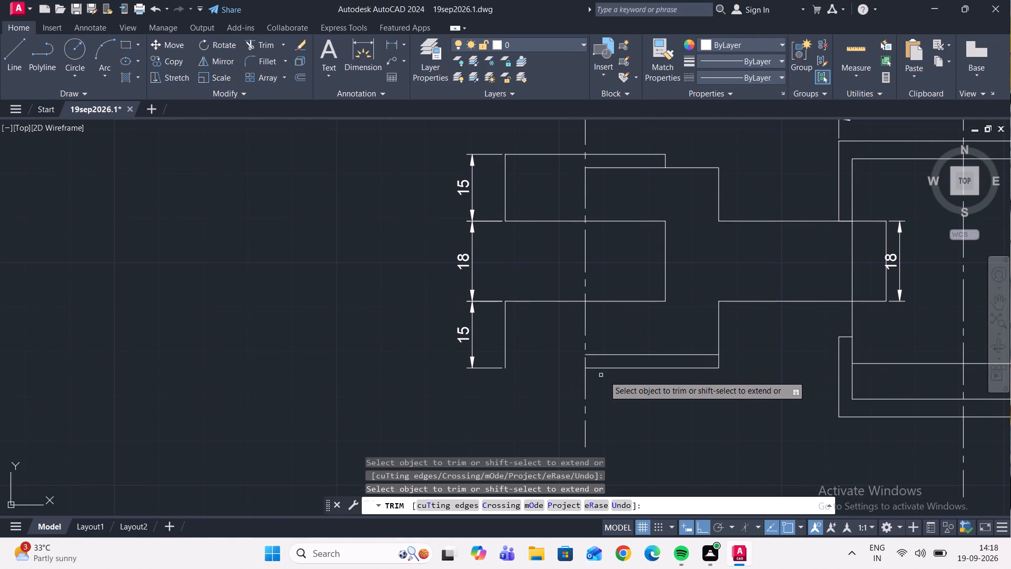
click(628, 369)
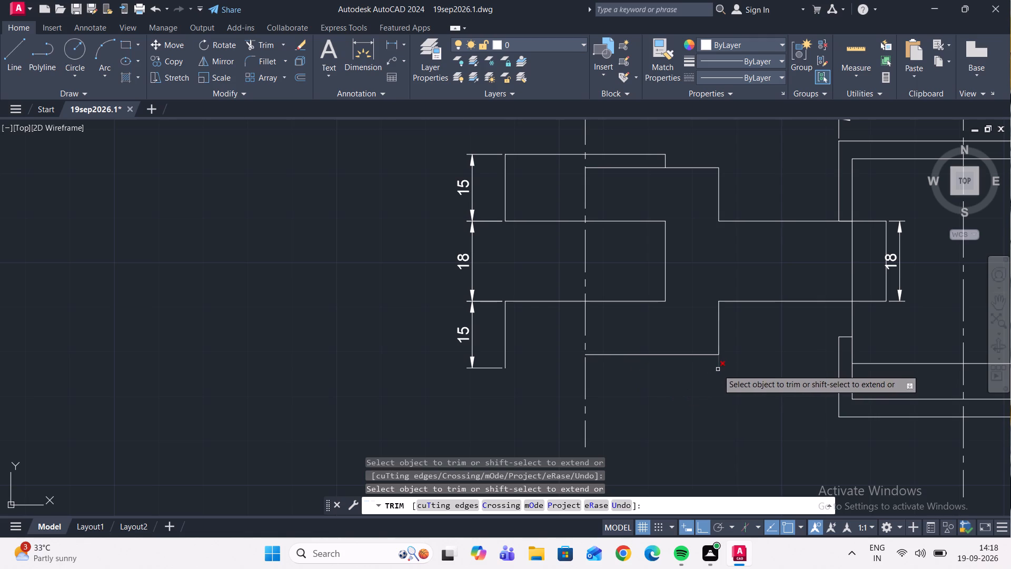
click(718, 369)
key(Escape)
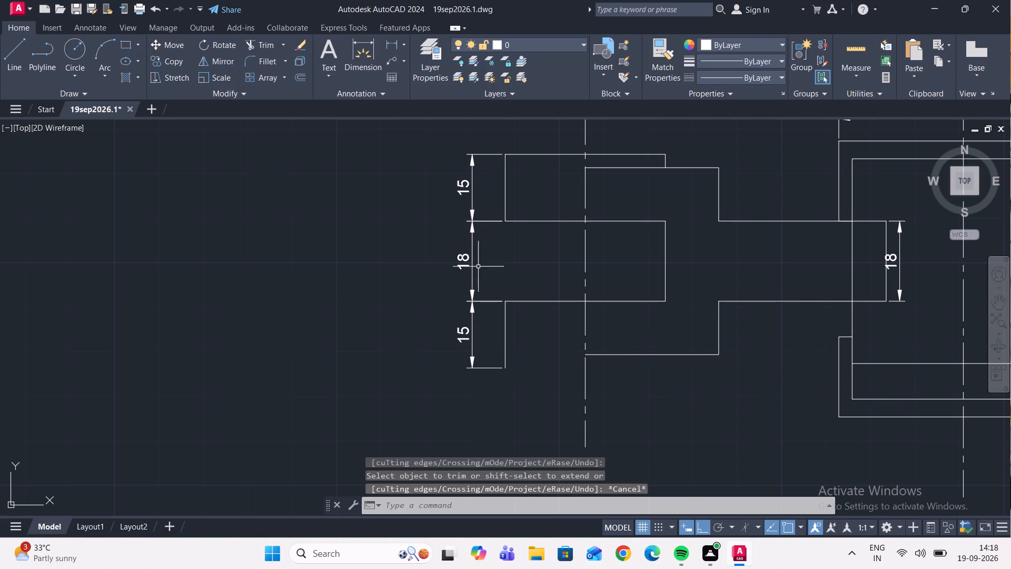
Draw the lower prong's 36-unit outer edge from its free-end corner, plus a short perpendicular line crossing the inner line.
click(23, 47)
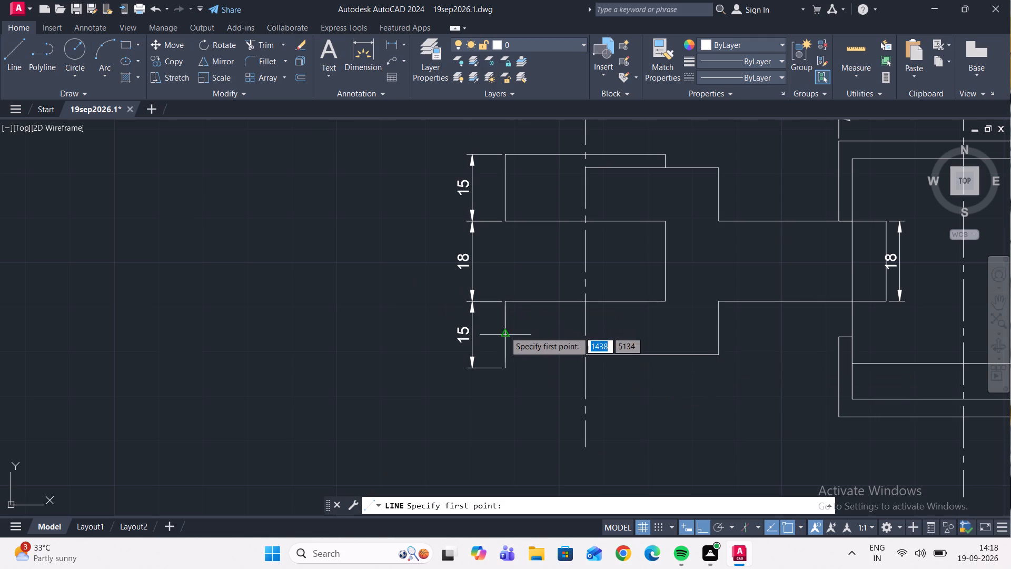
scroll(506, 332, up, 2)
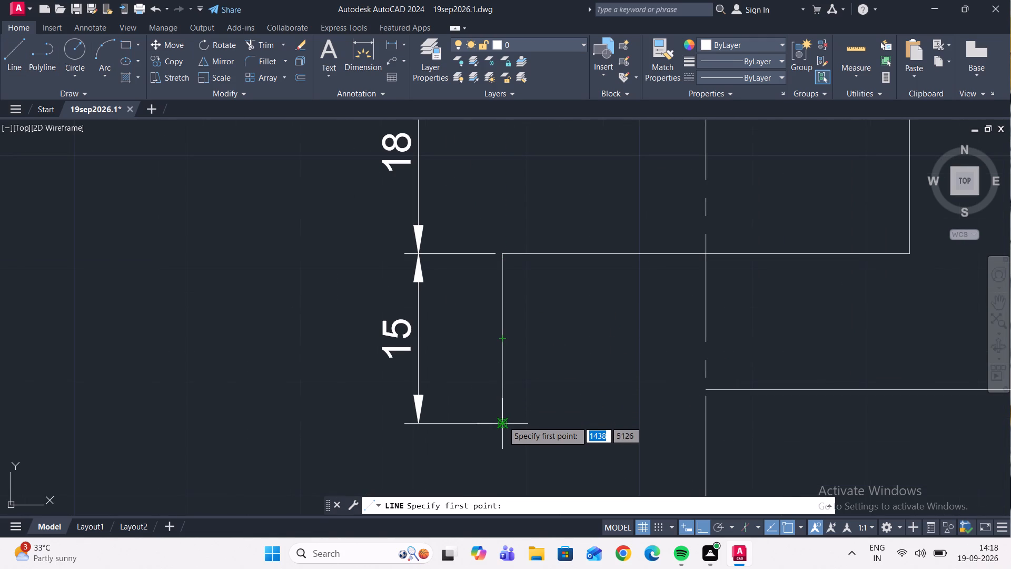
click(503, 421)
scroll(864, 442, down, 4)
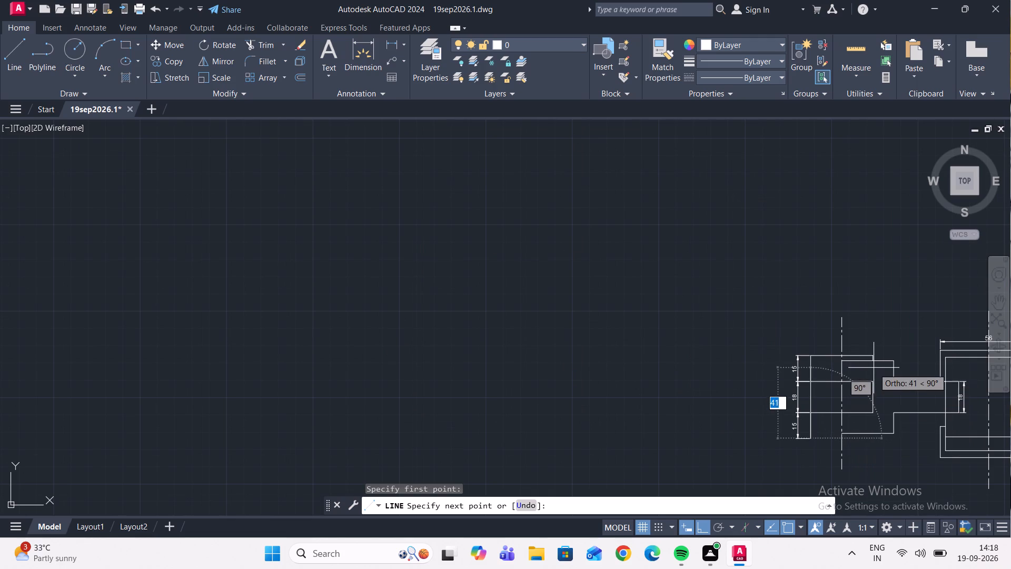
scroll(865, 446, up, 1)
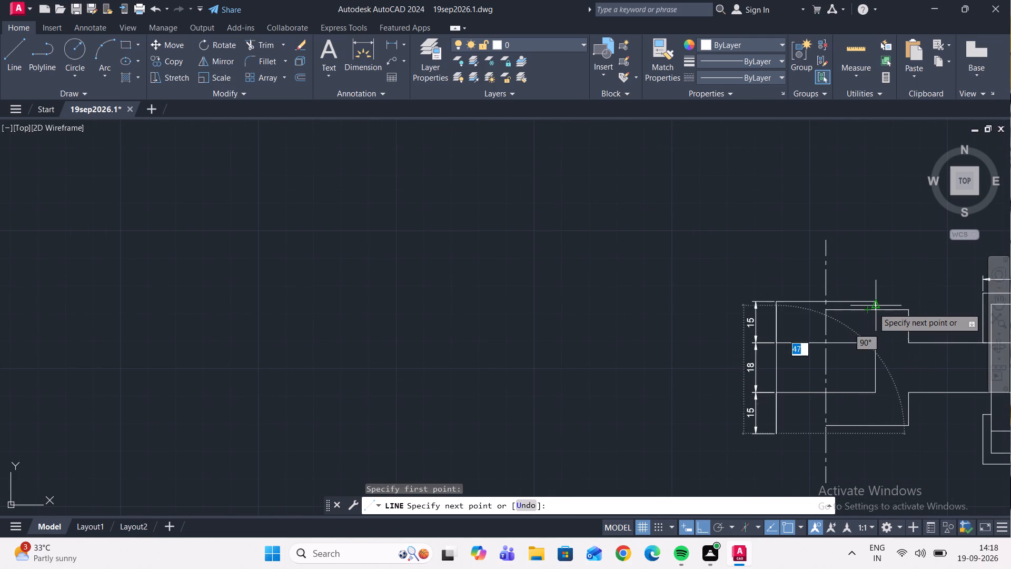
scroll(874, 313, up, 2)
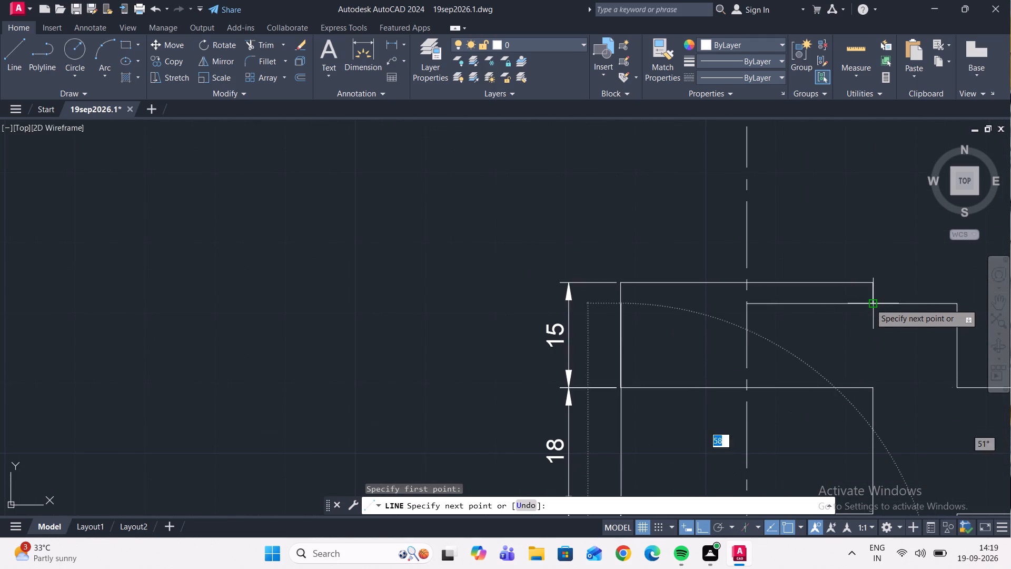
scroll(885, 405, down, 2)
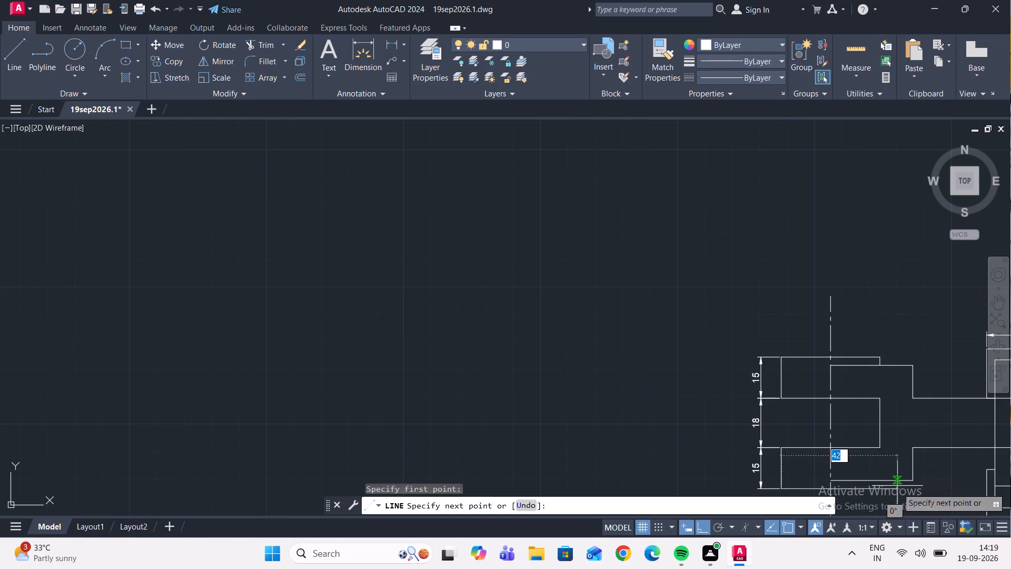
middle_drag(885, 484, 867, 424)
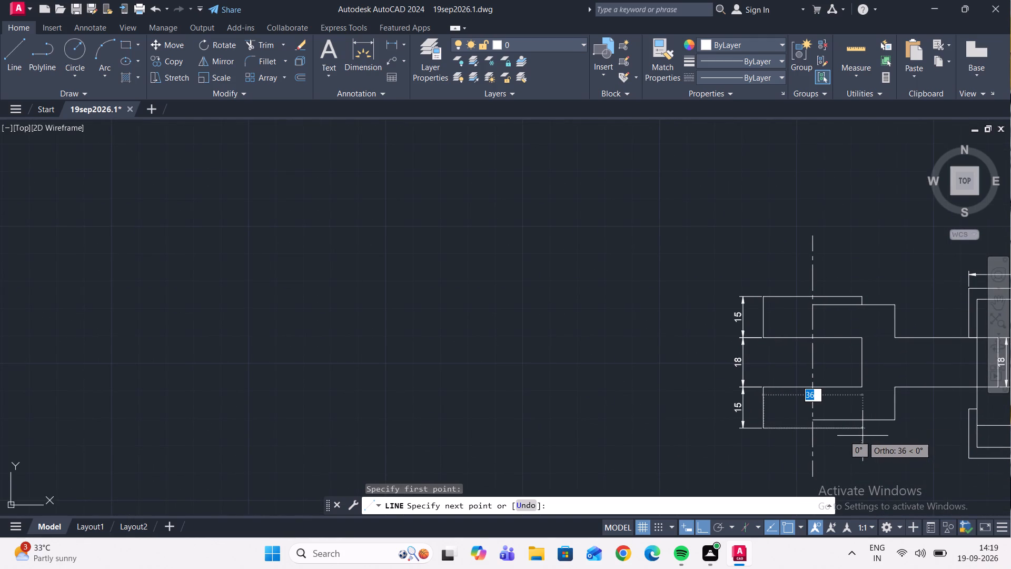
scroll(863, 436, up, 1)
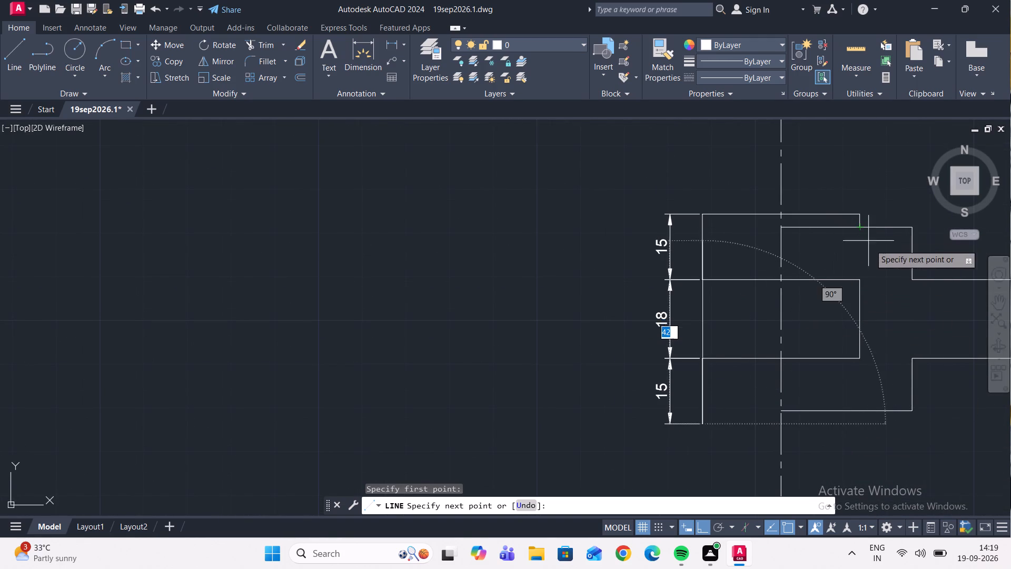
click(858, 390)
scroll(862, 390, up, 1)
click(859, 395)
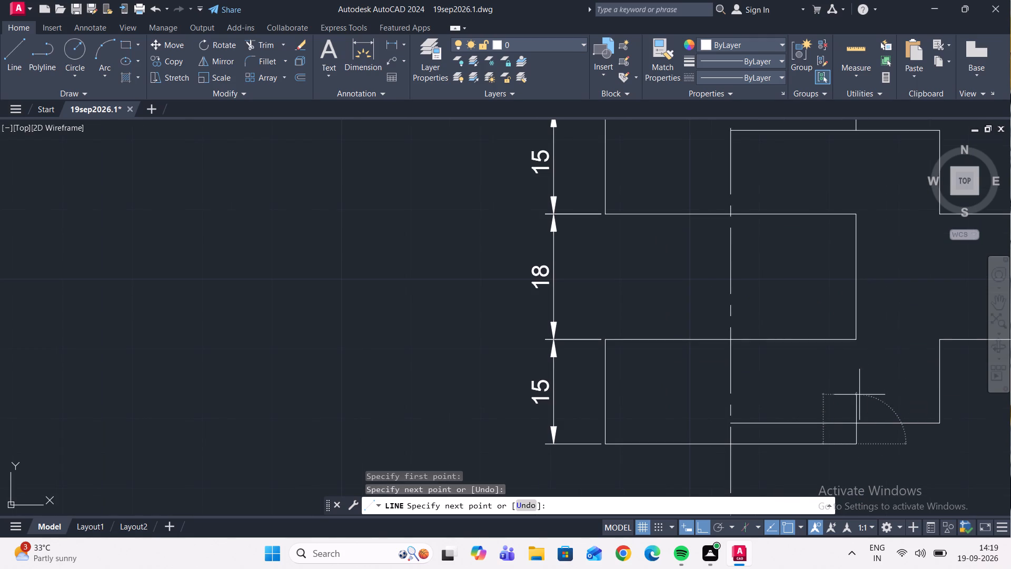
key(Escape)
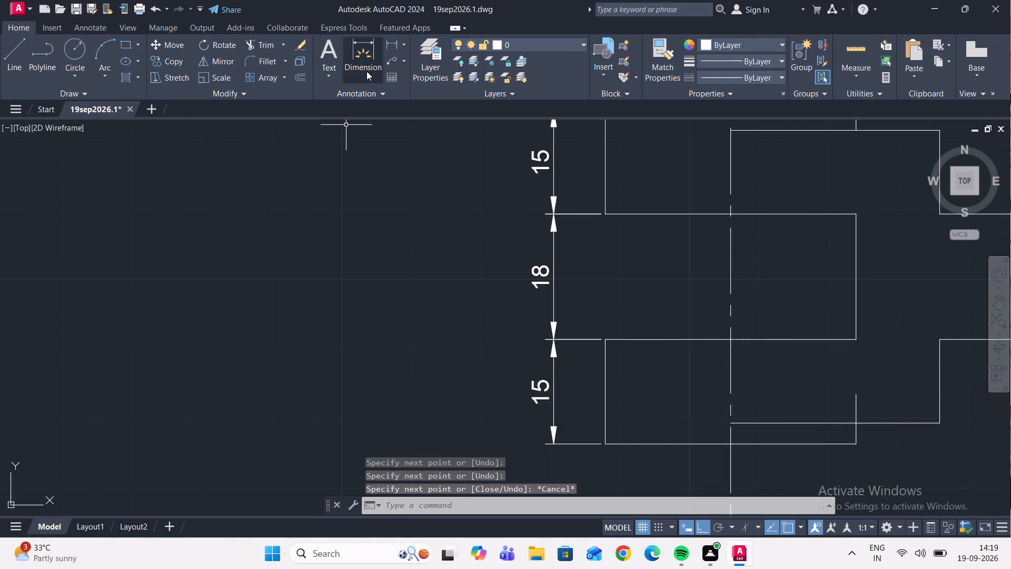
Trim the short perpendicular line where it extends past the lower prong's inner line.
click(259, 49)
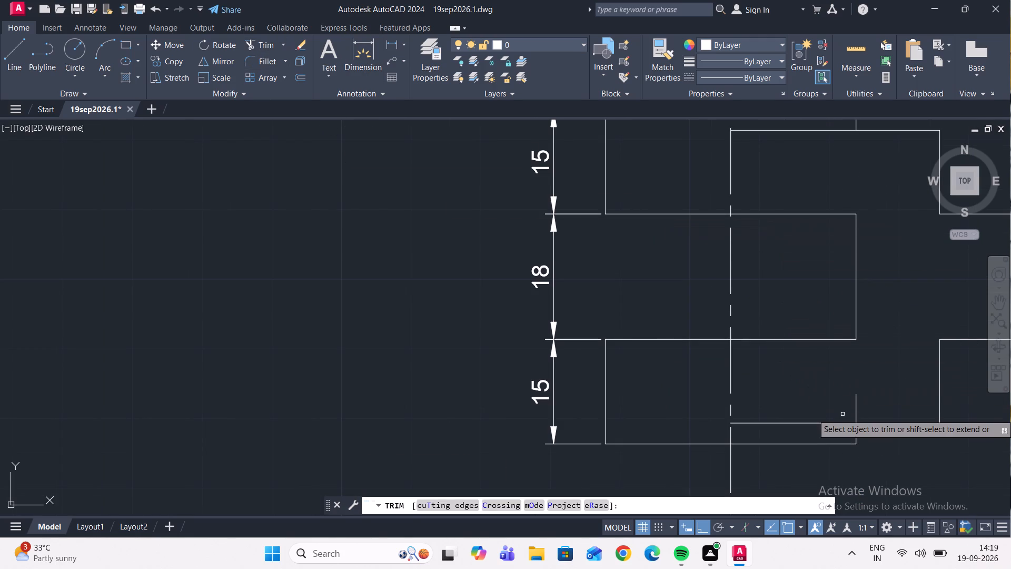
click(855, 415)
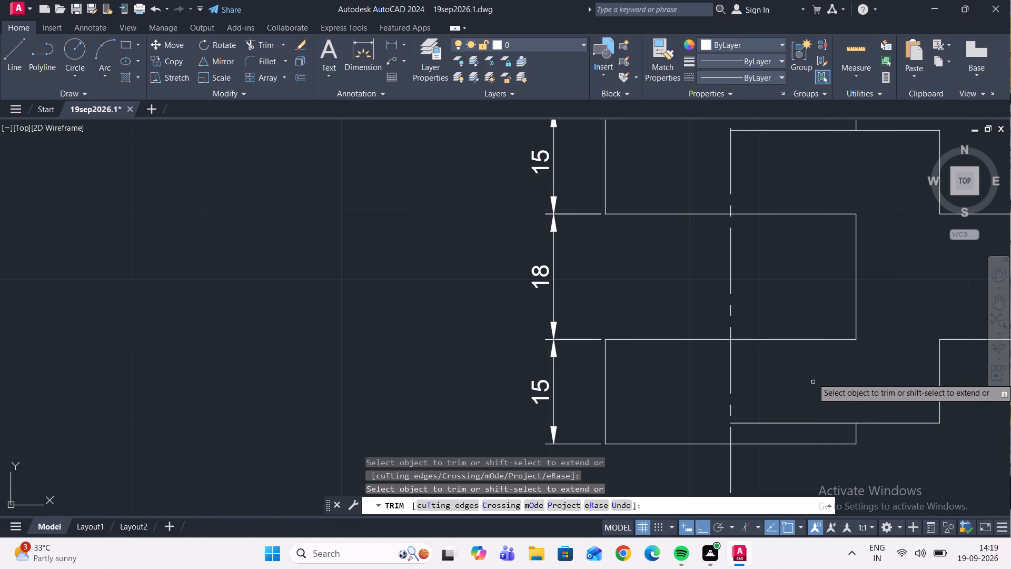
Examine the isometric view's fork, arm and lug dimensions alongside the lower orthographic view.
scroll(839, 361, down, 1)
middle_drag(839, 361, 696, 310)
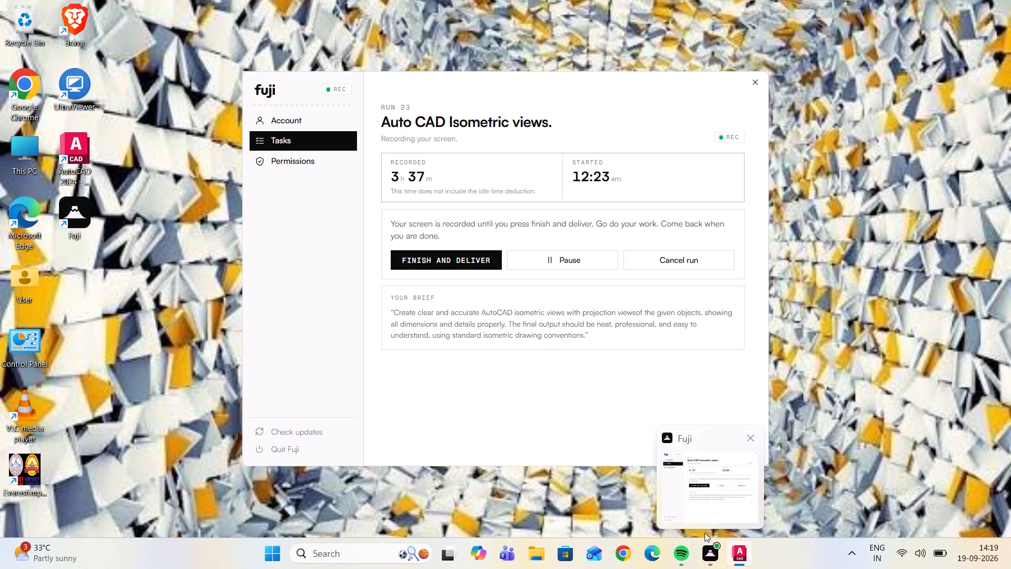
scroll(648, 297, down, 2)
middle_drag(696, 284, 507, 294)
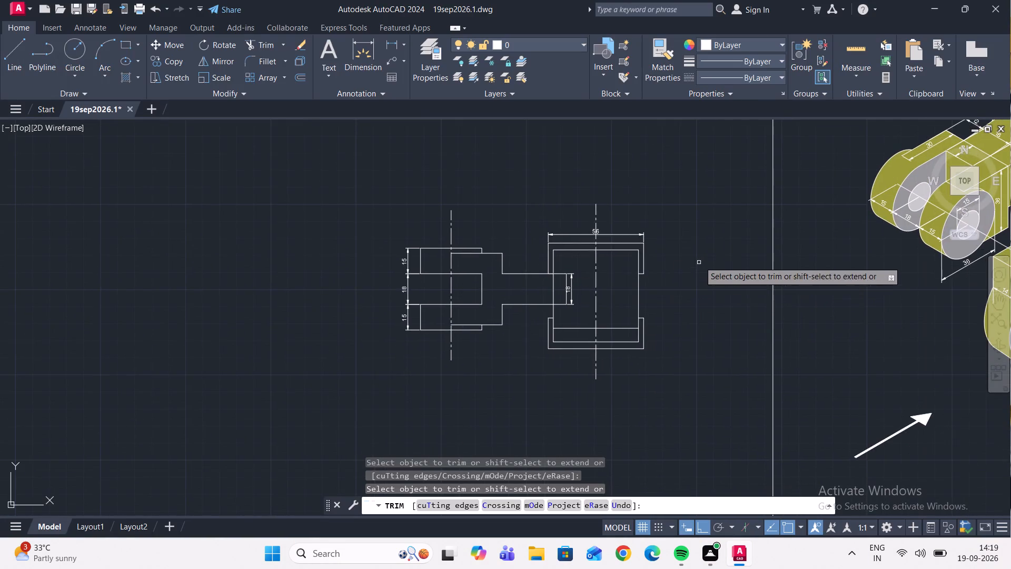
scroll(700, 267, down, 2)
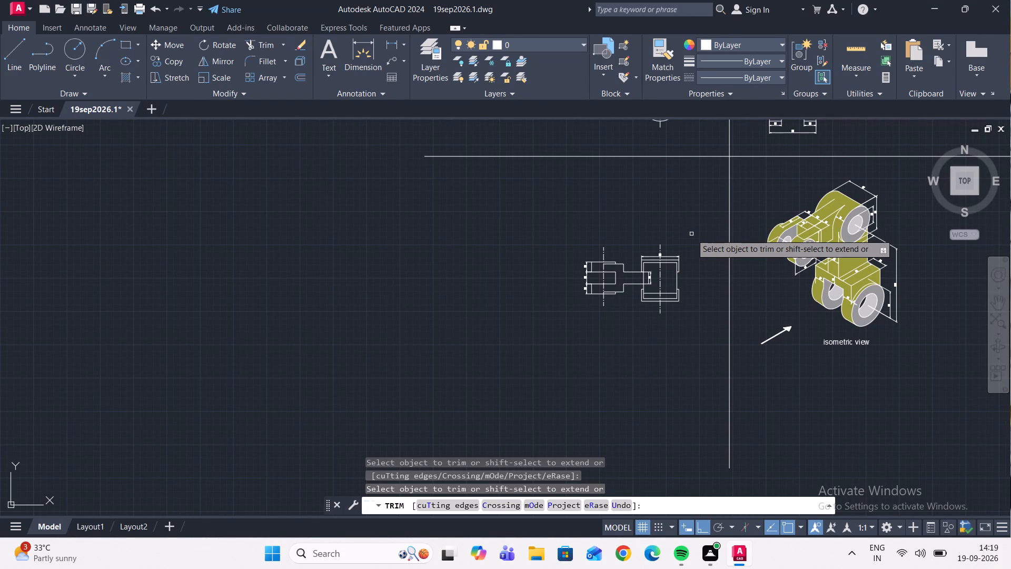
scroll(716, 246, down, 3)
scroll(775, 270, up, 2)
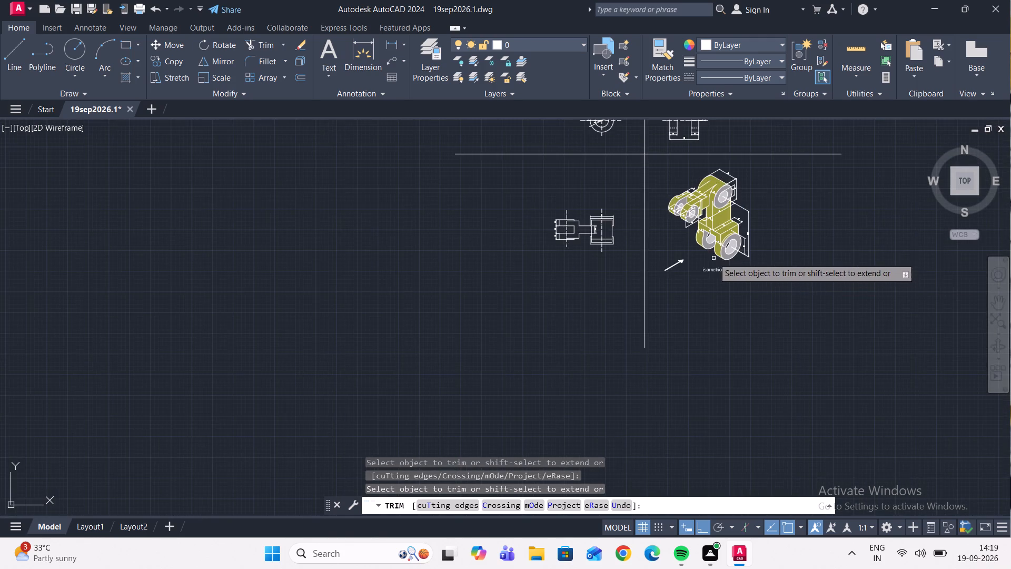
scroll(723, 249, up, 3)
scroll(682, 276, up, 2)
scroll(688, 216, up, 3)
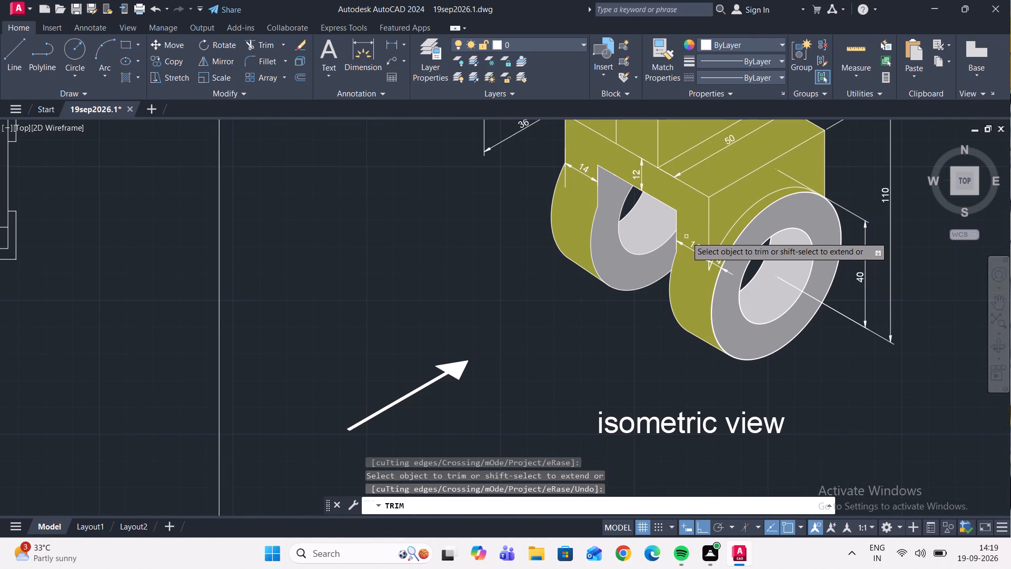
scroll(686, 241, up, 2)
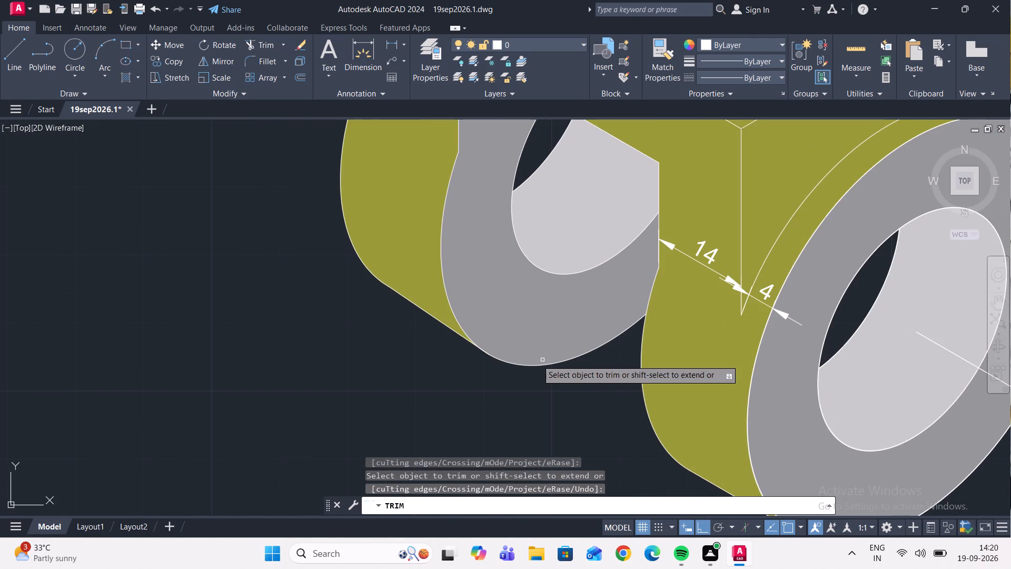
scroll(264, 350, down, 4)
middle_drag(264, 350, 636, 388)
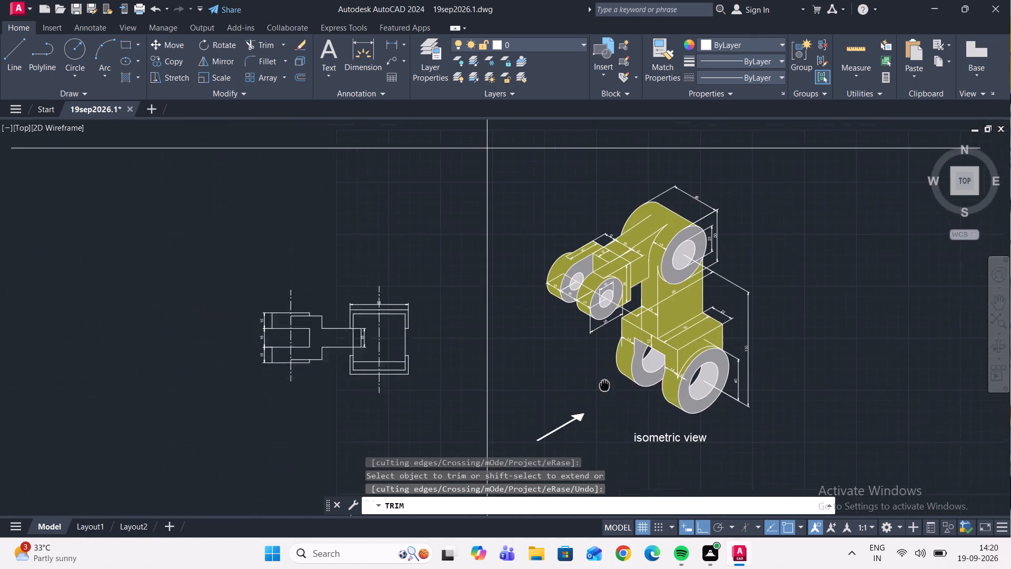
middle_drag(636, 388, 640, 388)
scroll(421, 358, up, 9)
scroll(426, 350, down, 13)
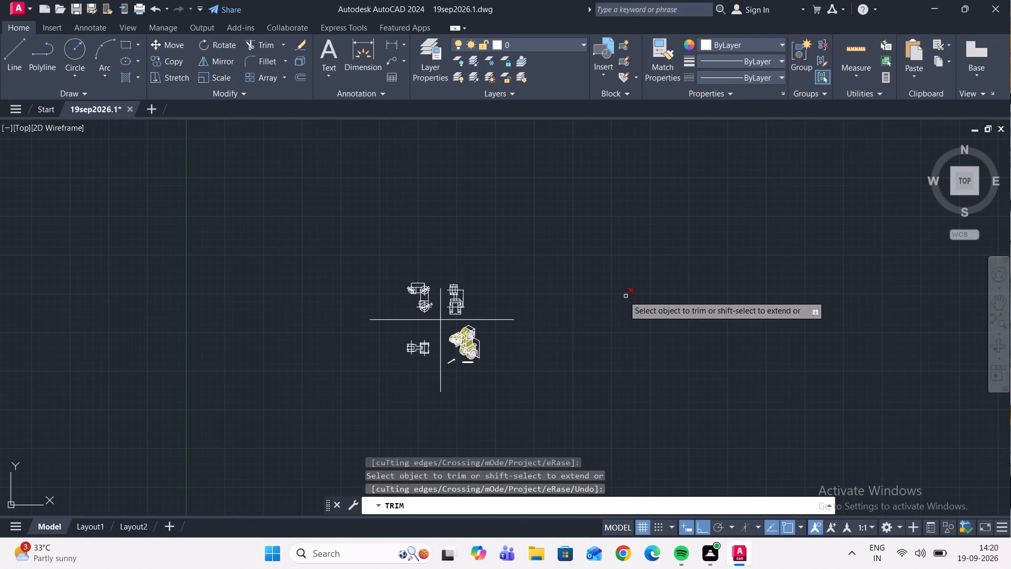
scroll(459, 340, up, 9)
scroll(458, 332, down, 1)
scroll(458, 332, up, 5)
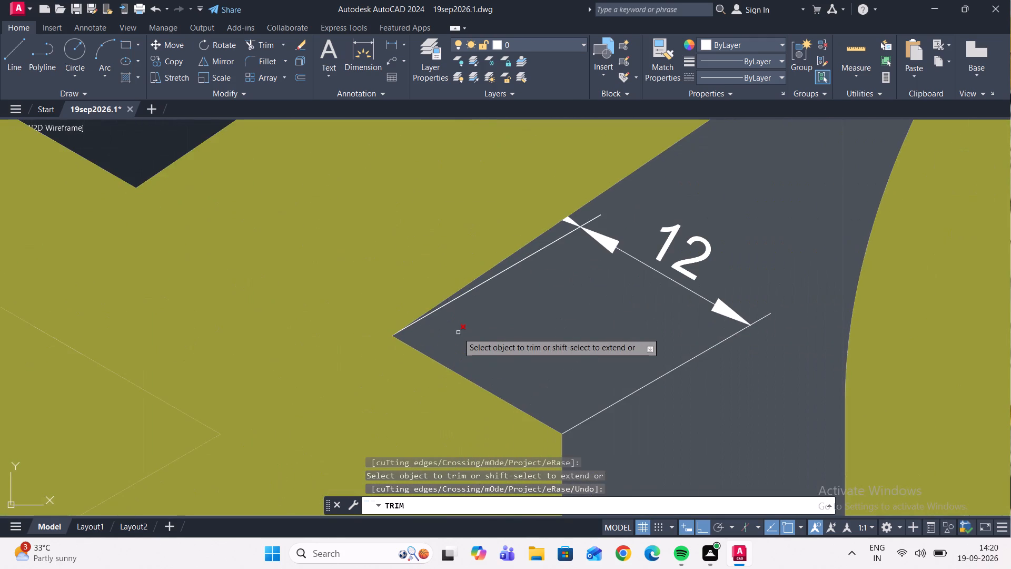
scroll(458, 332, up, 4)
scroll(458, 333, down, 11)
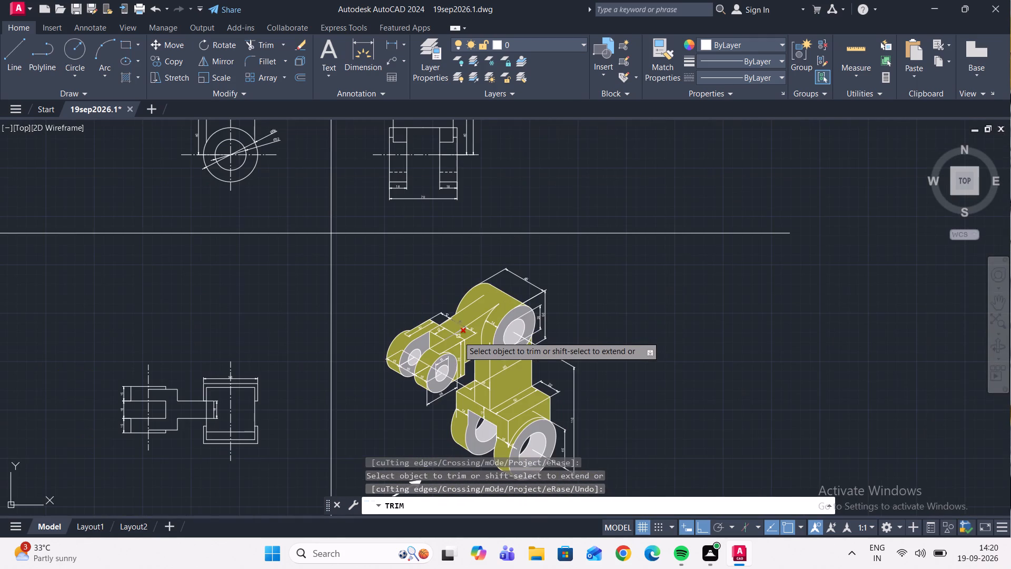
scroll(572, 362, up, 1)
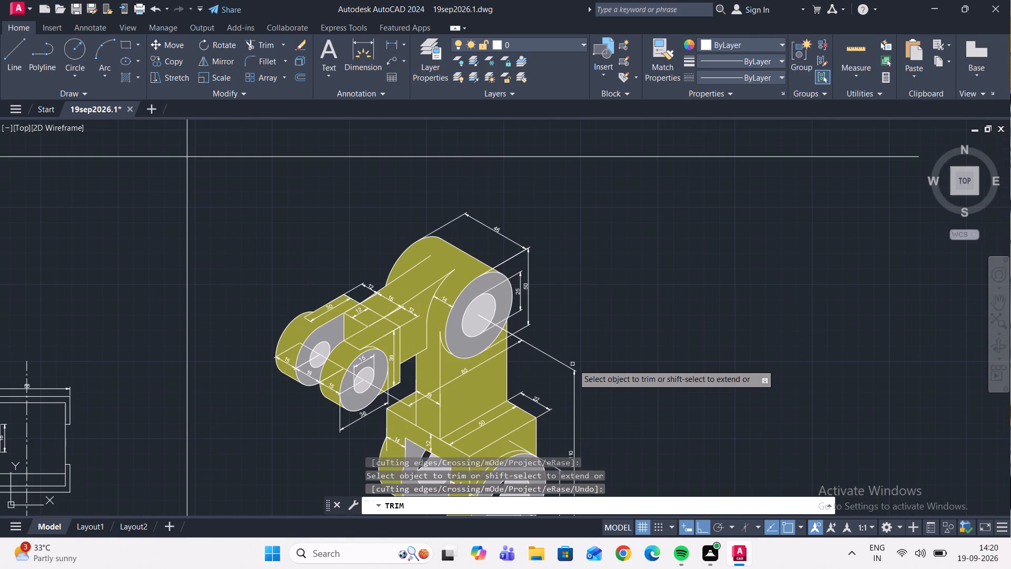
key(Escape)
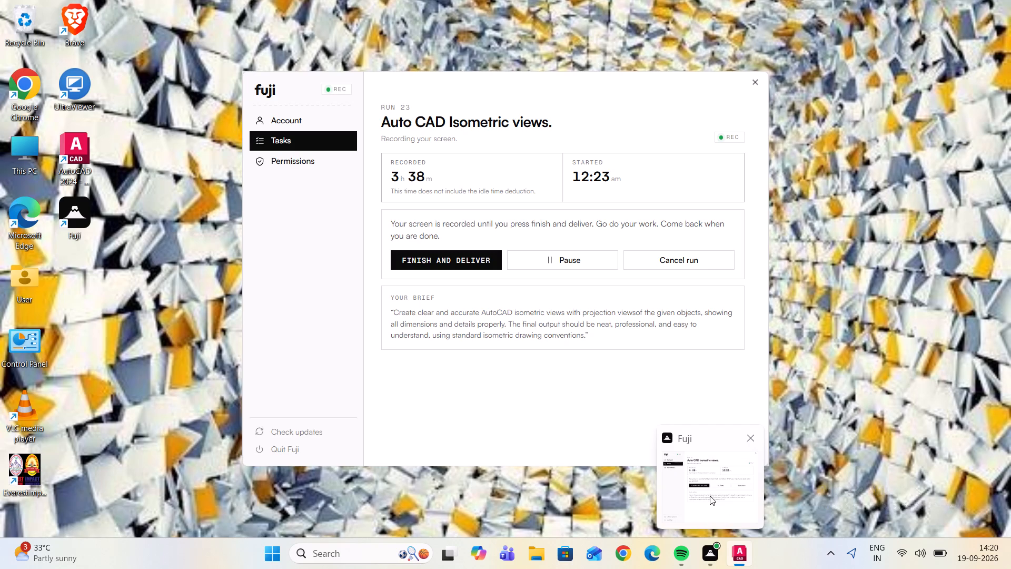
Delete the 18 dimension at the arm's end inside the square block of the lower view.
scroll(643, 310, down, 4)
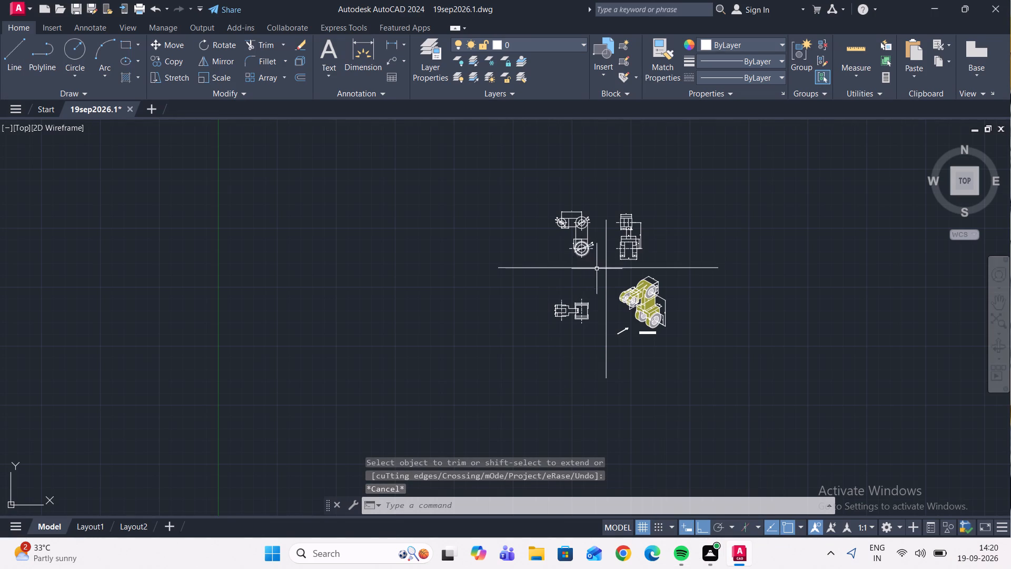
scroll(597, 264, up, 3)
middle_drag(597, 264, 622, 165)
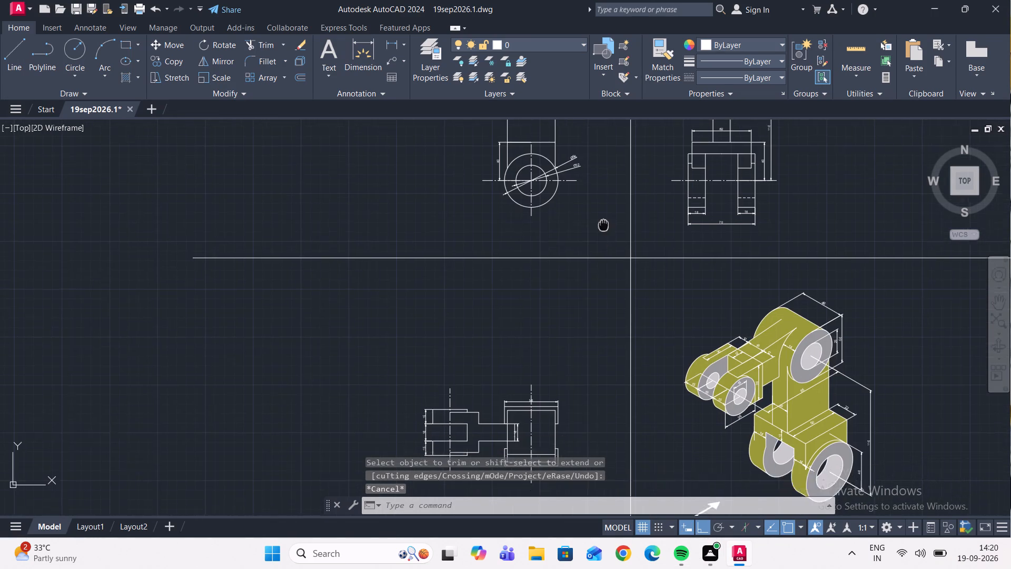
middle_drag(622, 165, 626, 160)
middle_drag(549, 321, 550, 239)
scroll(548, 318, up, 1)
scroll(485, 268, up, 2)
scroll(631, 312, up, 1)
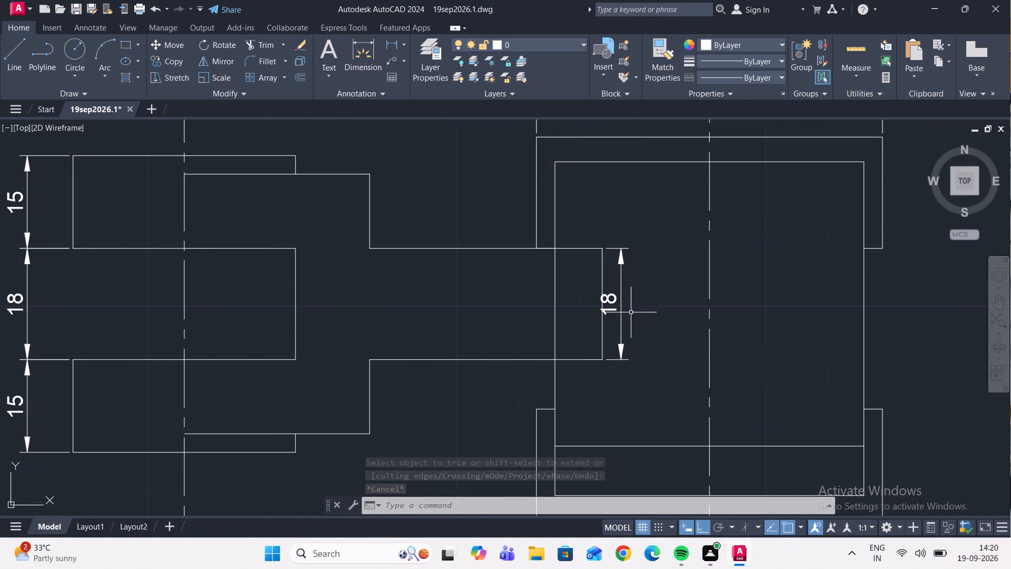
click(622, 306)
key(Delete)
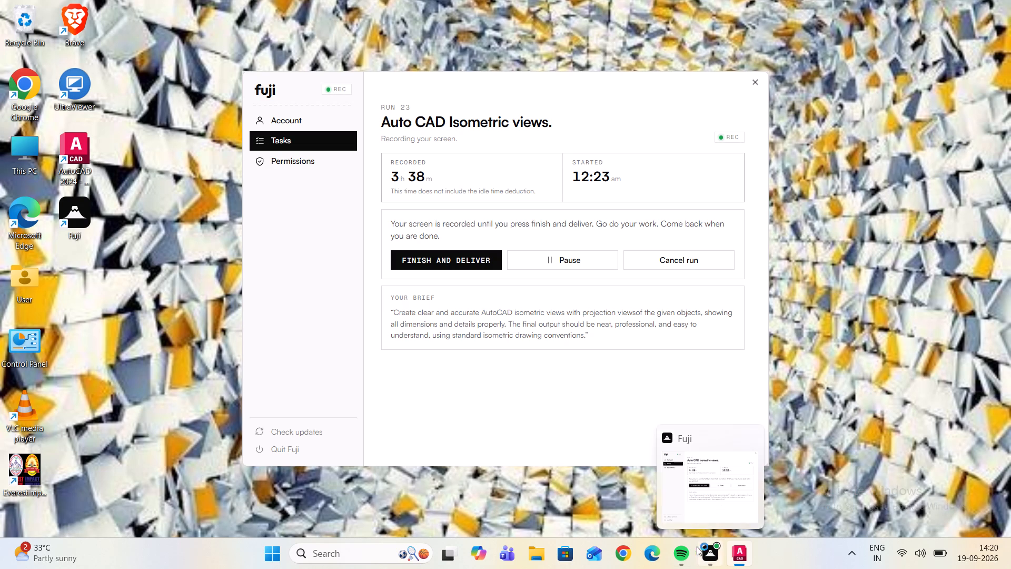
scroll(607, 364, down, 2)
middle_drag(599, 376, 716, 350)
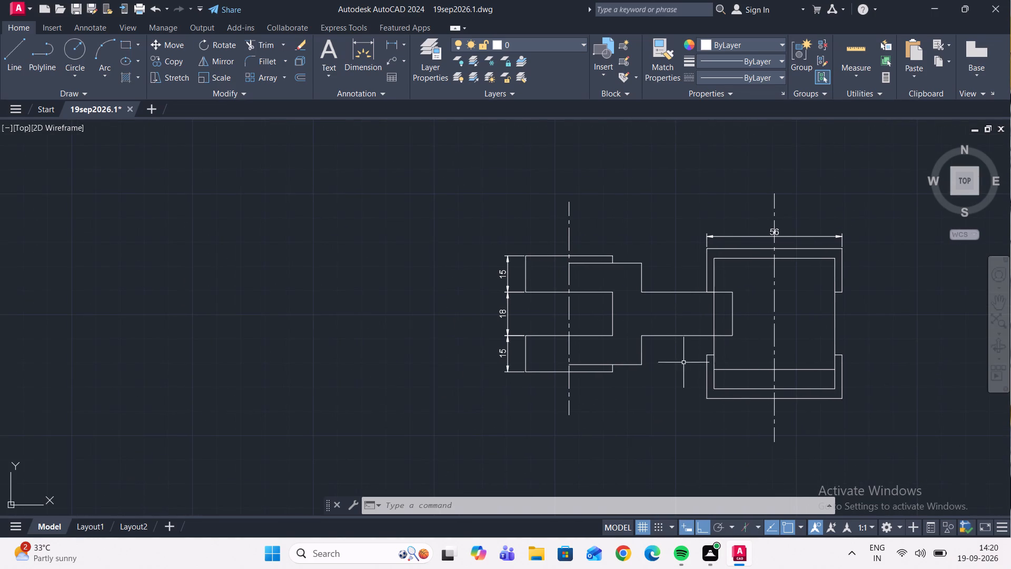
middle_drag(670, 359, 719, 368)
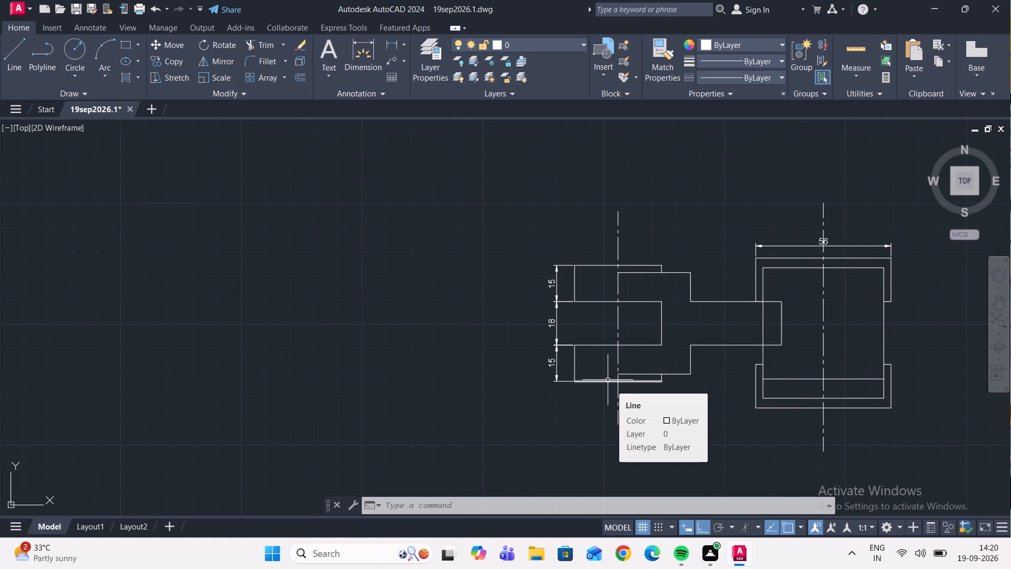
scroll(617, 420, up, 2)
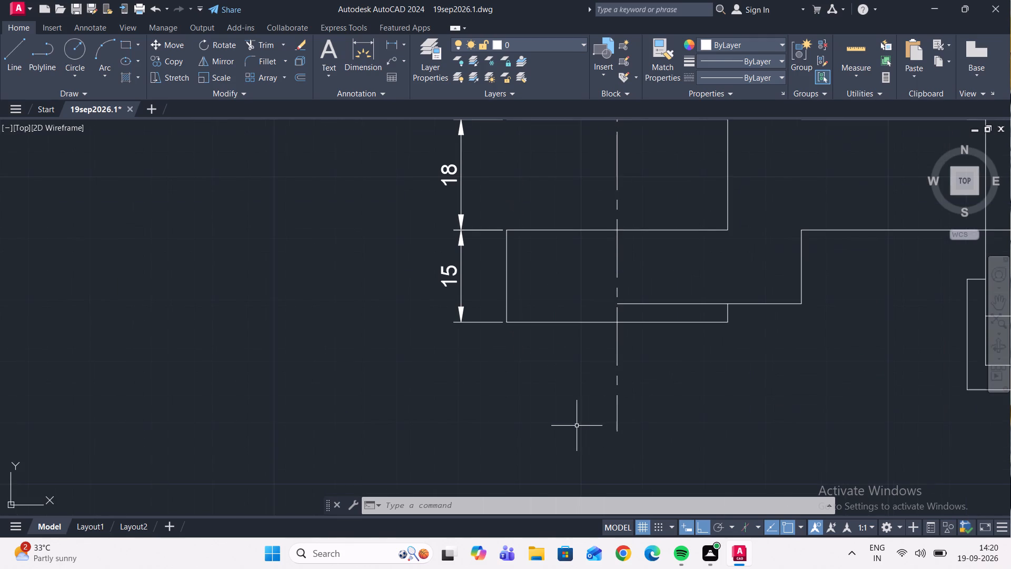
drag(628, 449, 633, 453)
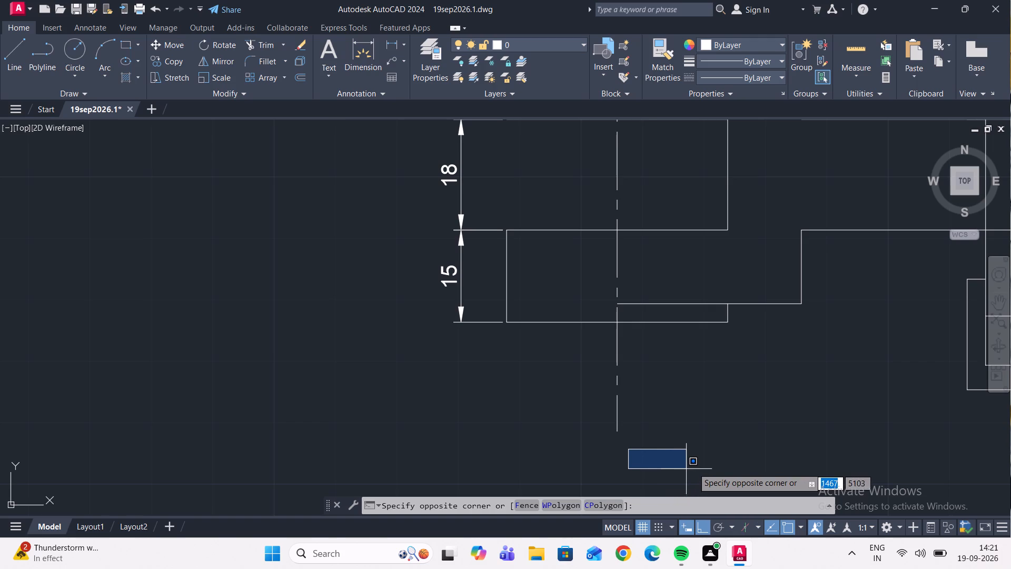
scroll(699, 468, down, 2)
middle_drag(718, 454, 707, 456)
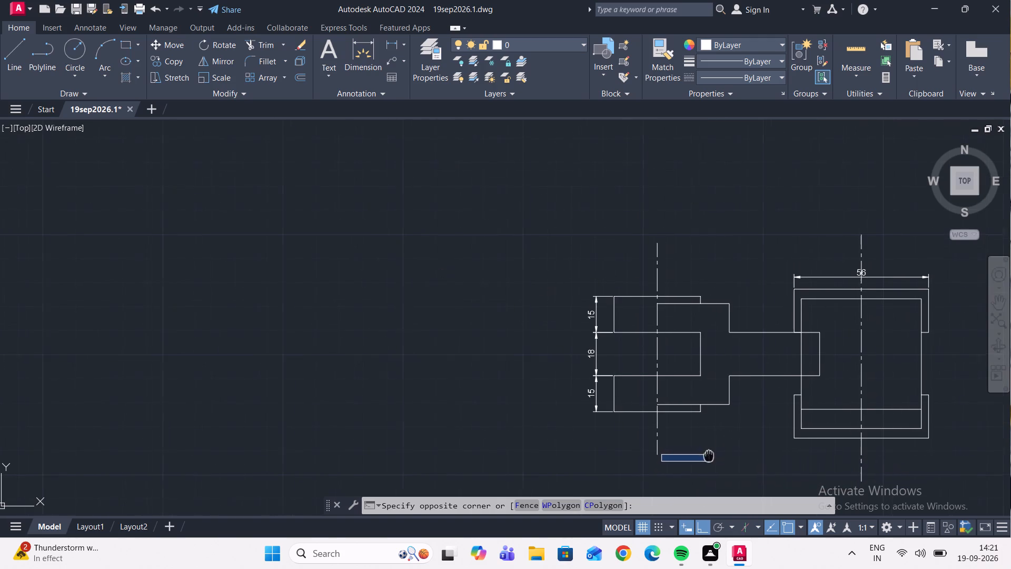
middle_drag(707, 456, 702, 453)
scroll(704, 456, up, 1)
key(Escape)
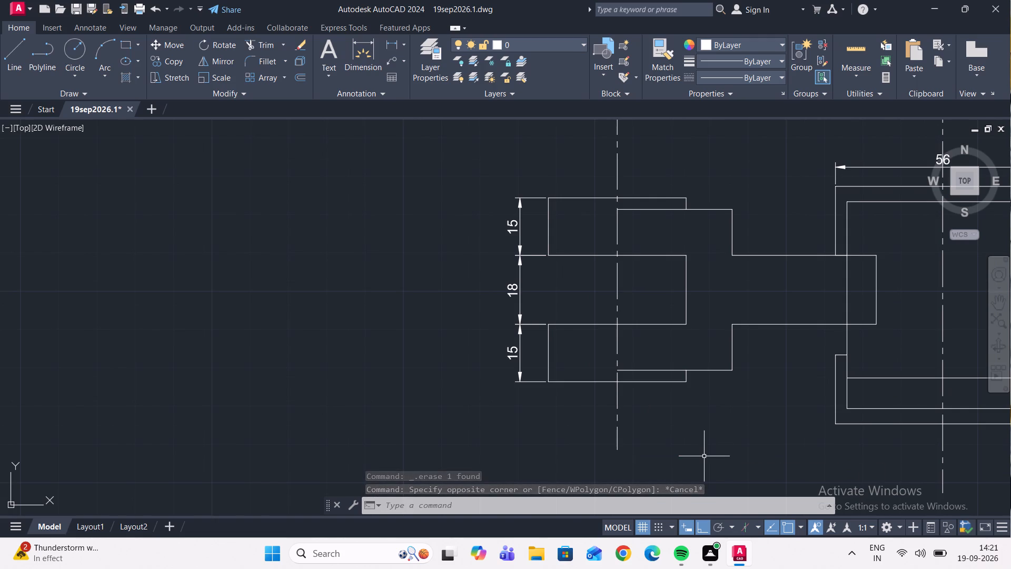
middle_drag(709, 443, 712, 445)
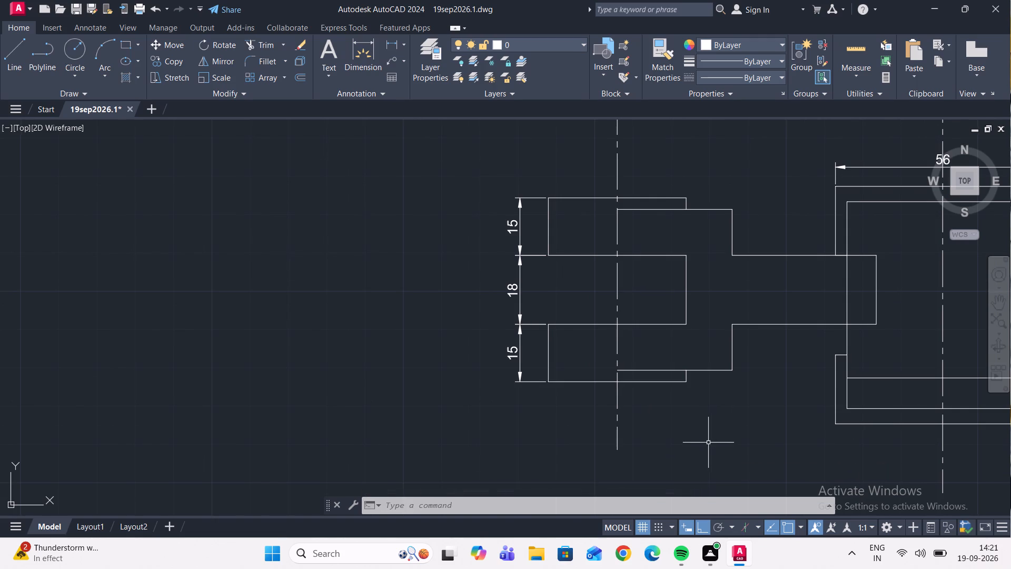
Add a linear dimension below the lower prong, spanning the inner line from the vertical centreline to the shoulder corner.
middle_drag(712, 445, 679, 449)
middle_drag(681, 448, 680, 417)
scroll(670, 409, up, 1)
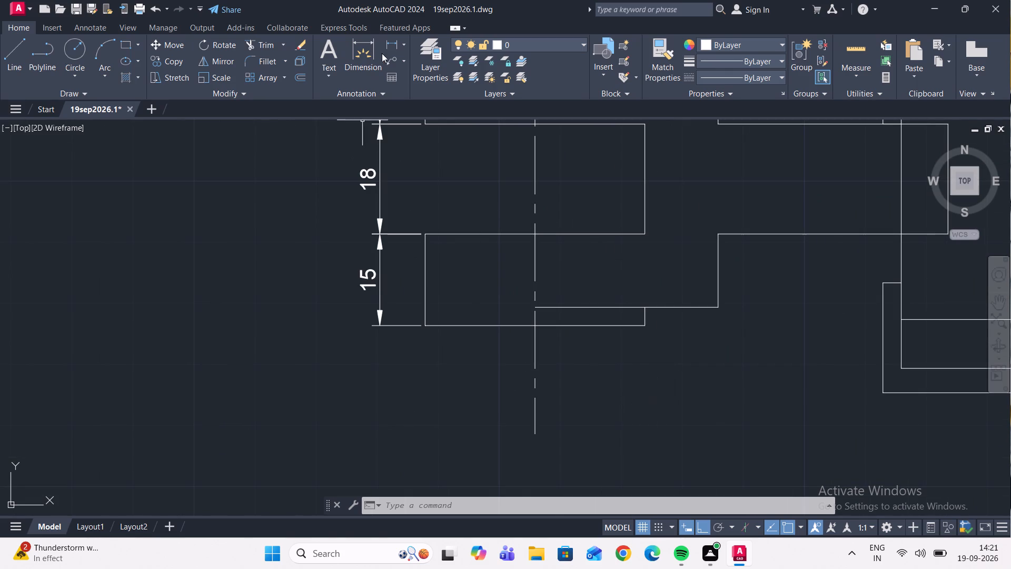
click(395, 43)
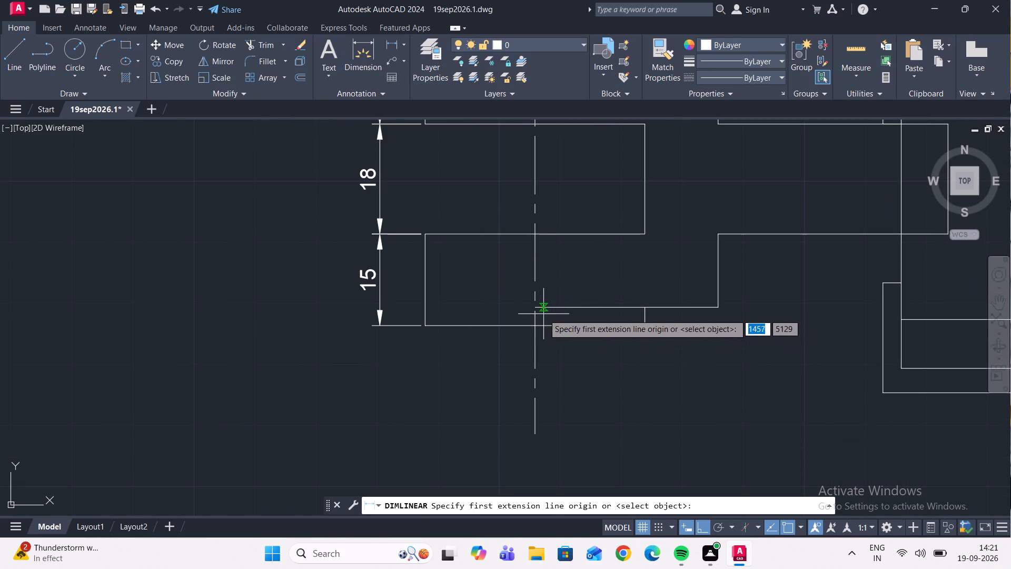
click(534, 309)
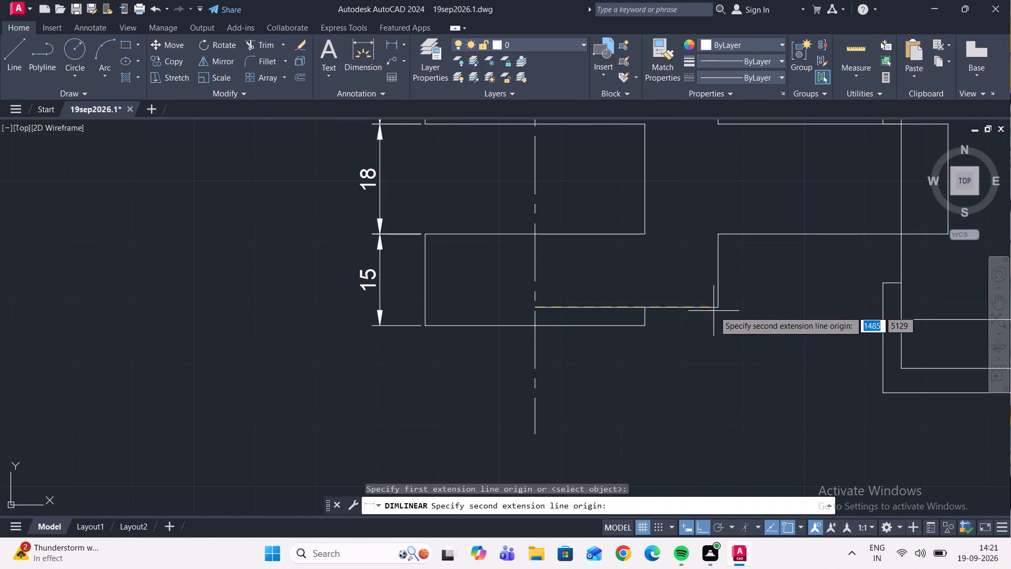
click(717, 308)
click(691, 409)
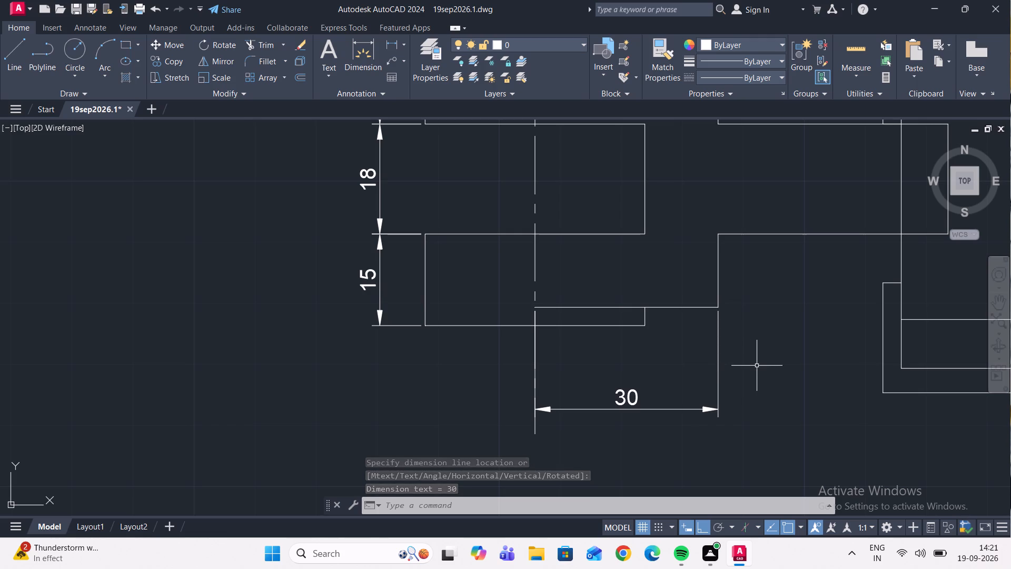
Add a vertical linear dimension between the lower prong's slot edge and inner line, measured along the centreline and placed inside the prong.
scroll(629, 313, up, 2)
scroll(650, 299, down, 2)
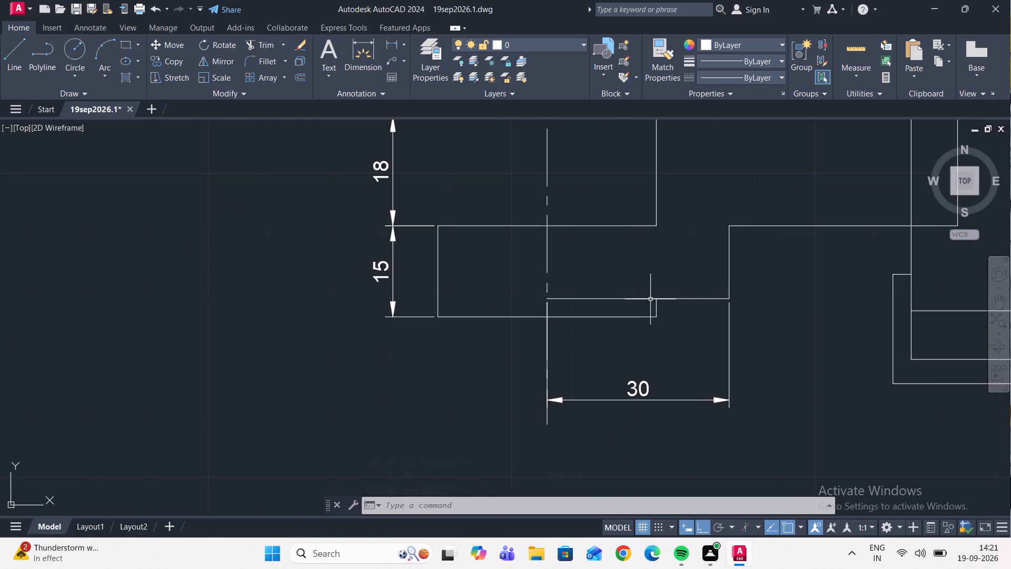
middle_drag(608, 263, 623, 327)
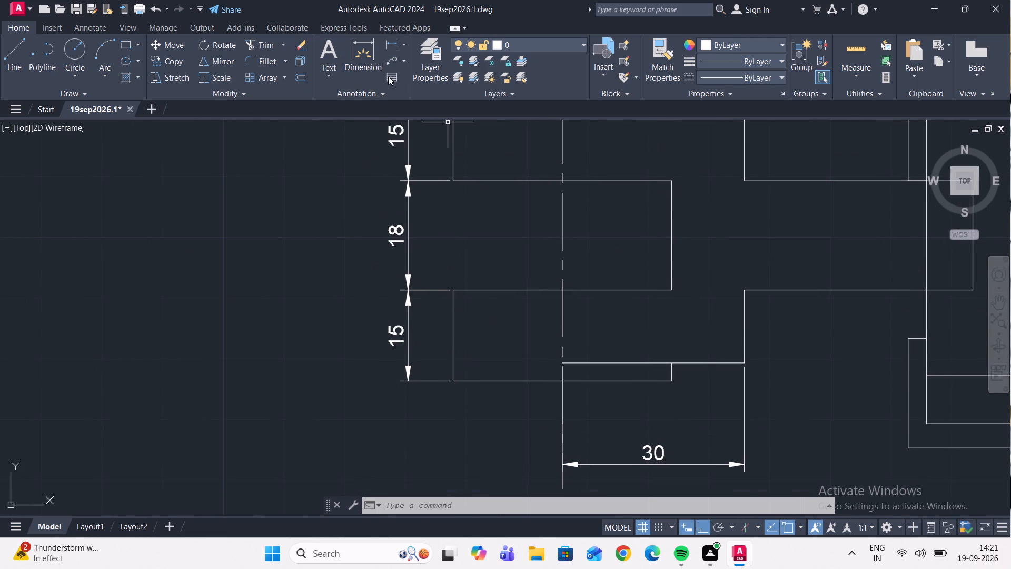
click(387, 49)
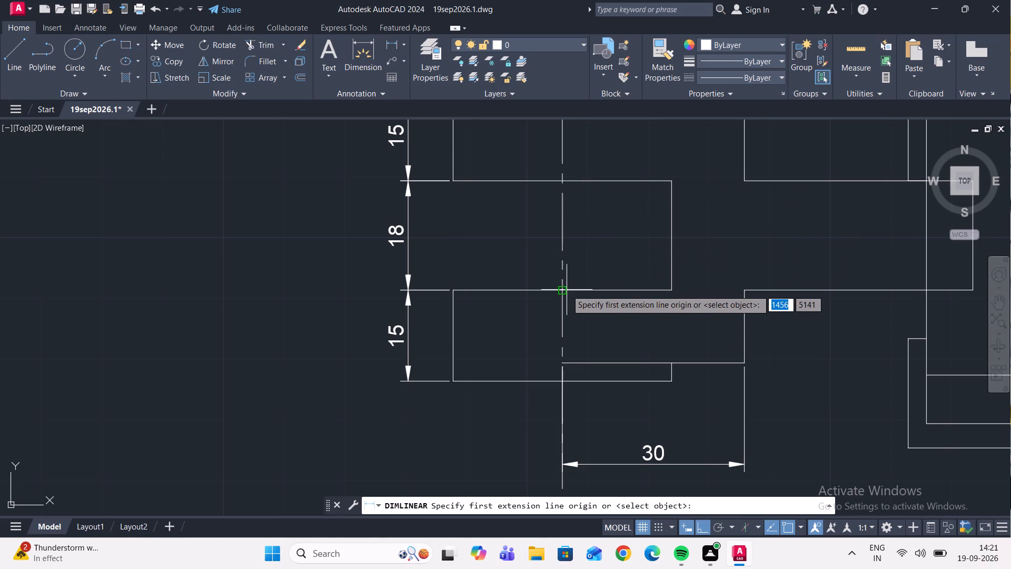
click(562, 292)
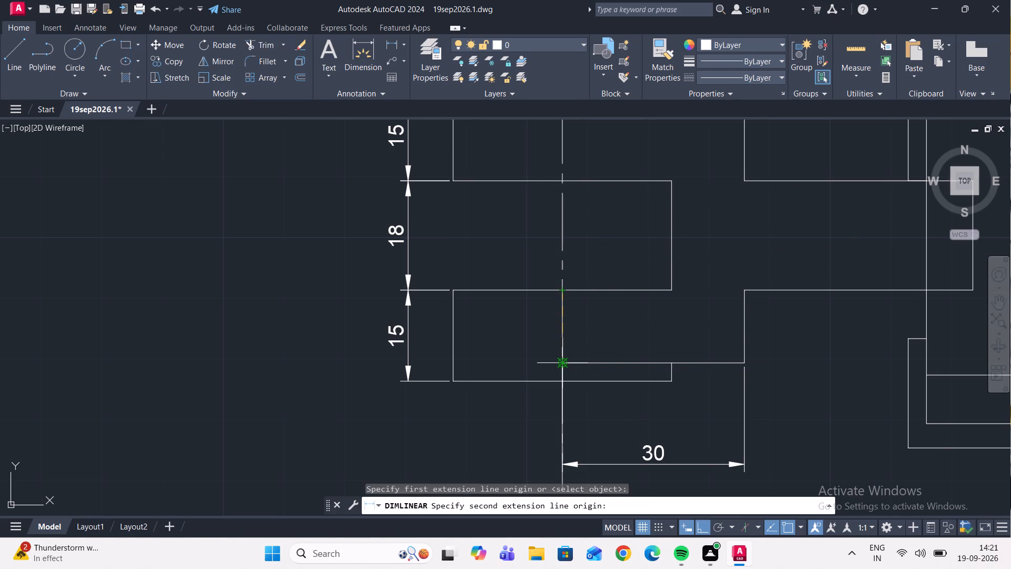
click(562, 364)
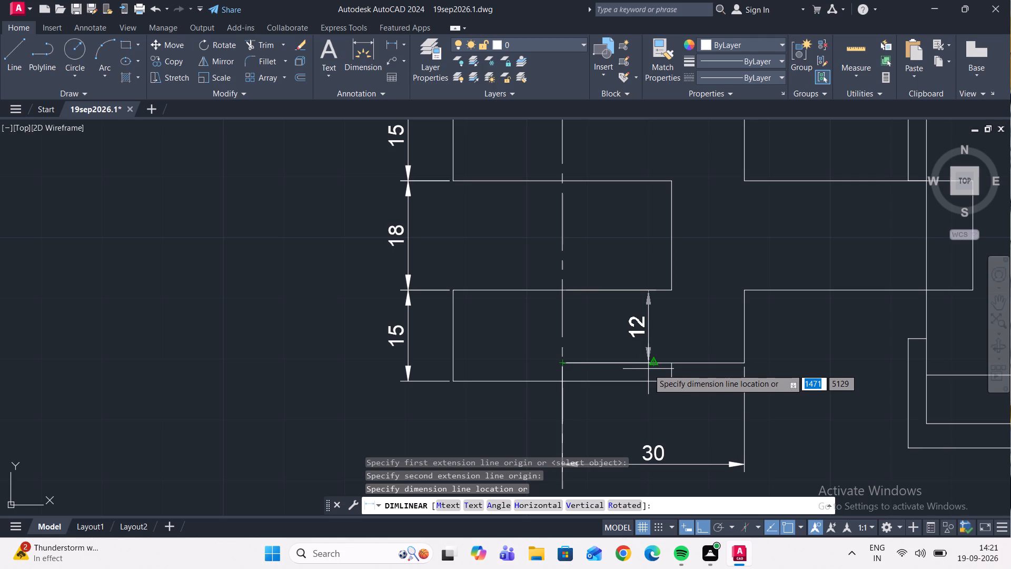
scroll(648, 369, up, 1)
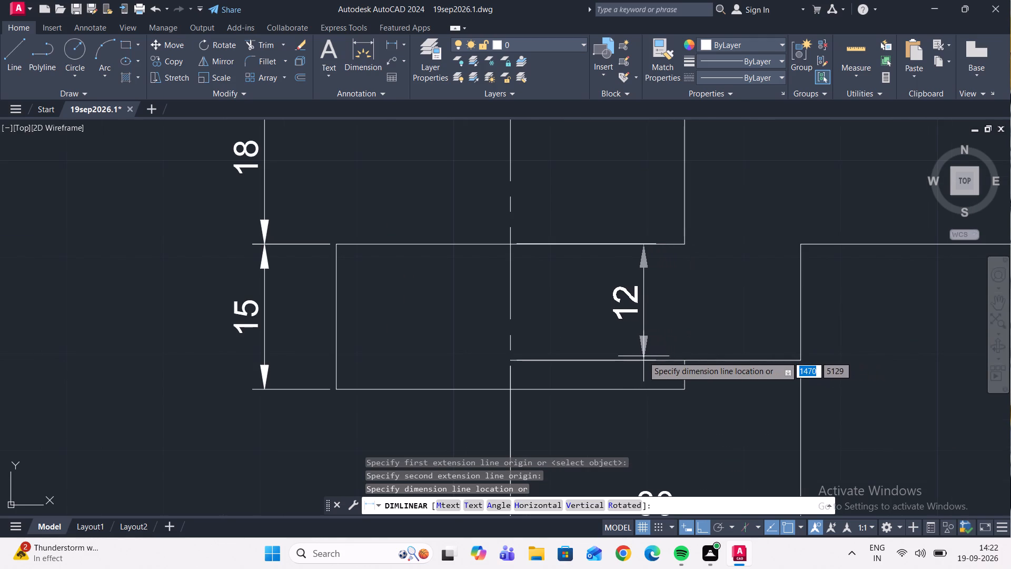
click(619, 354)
Dimension the closed end of the fork's slot vertically, placing the dimension just outside the slot on the arm side.
middle_drag(692, 310, 680, 390)
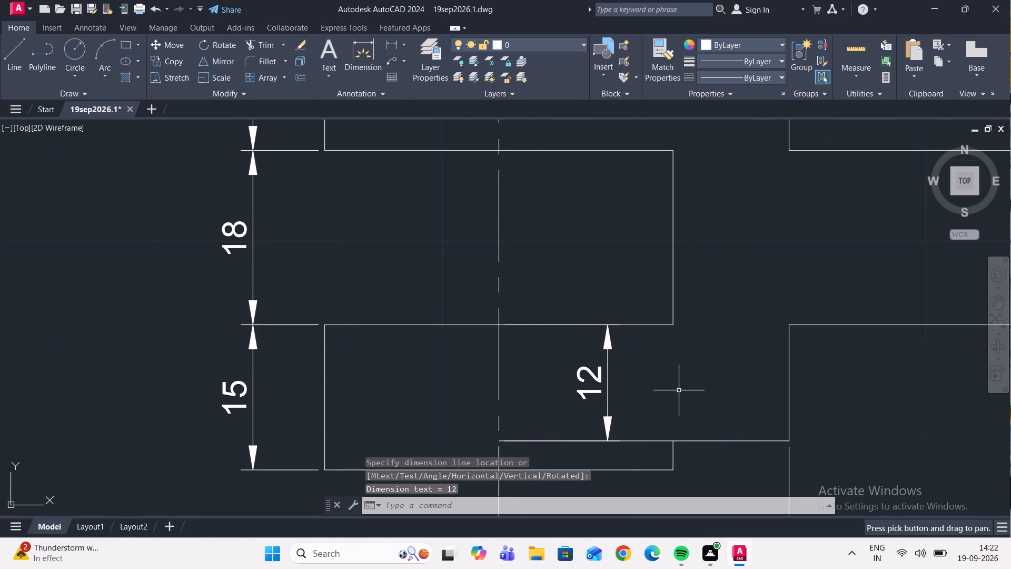
middle_drag(691, 380, 677, 467)
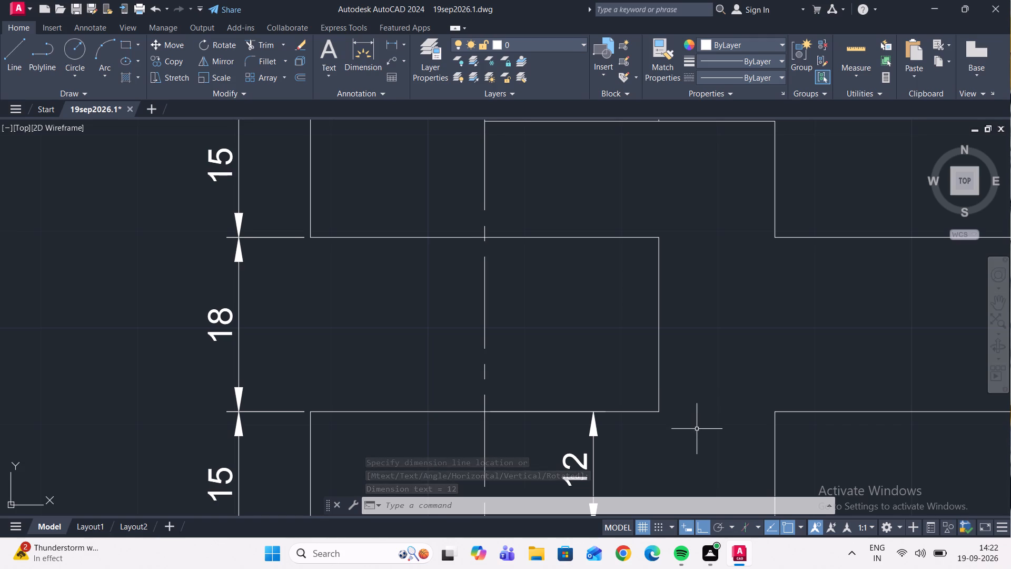
middle_drag(697, 429, 687, 298)
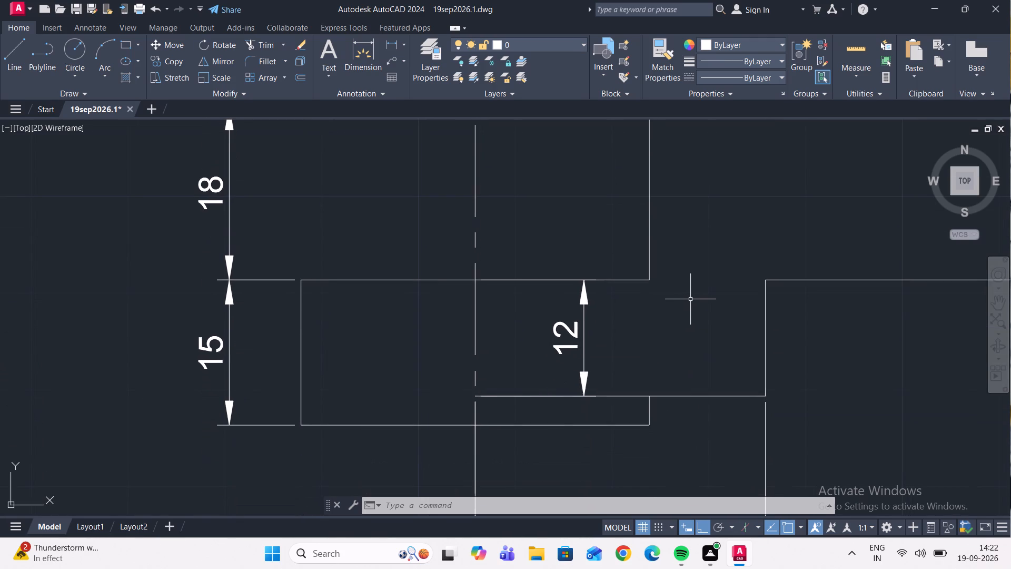
middle_drag(697, 331, 702, 397)
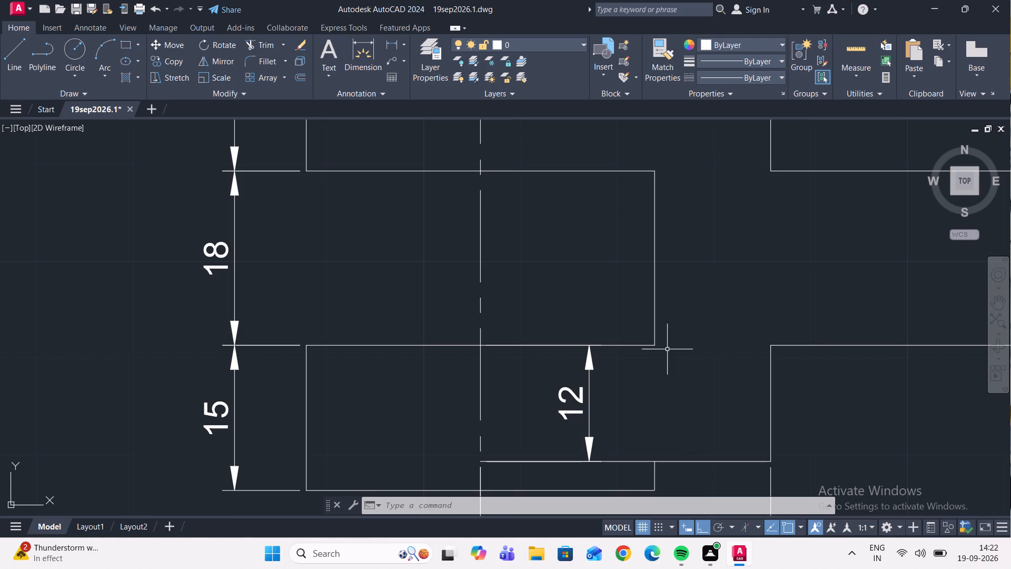
click(392, 43)
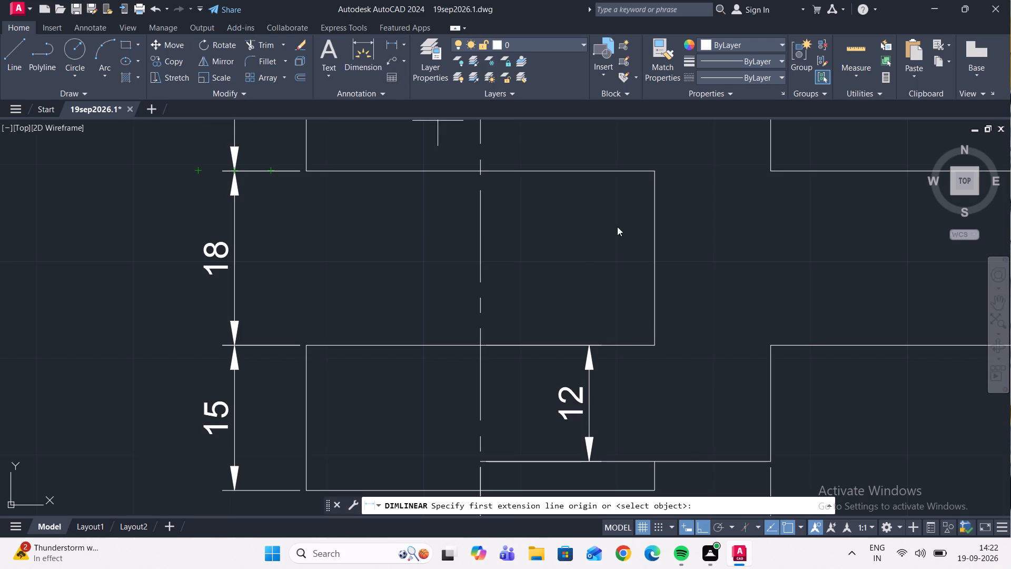
double_click(653, 343)
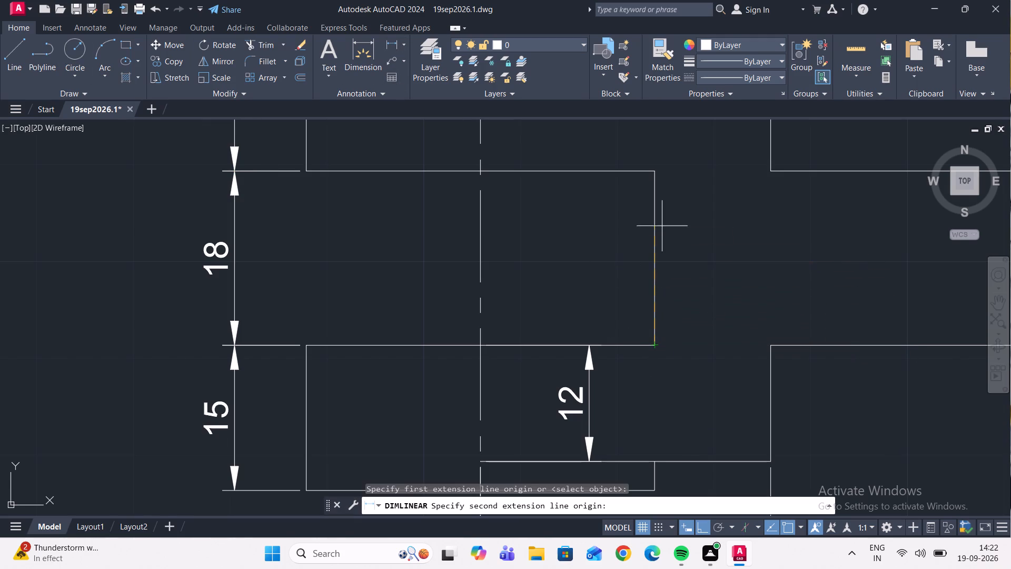
click(655, 171)
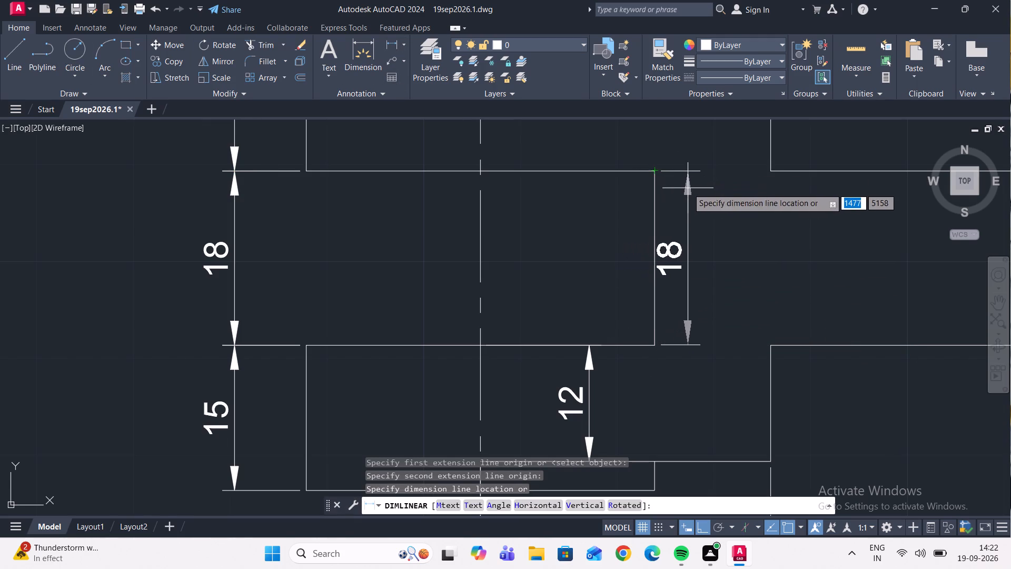
click(690, 188)
Dimension the upper prong's step vertically from the slot corner to the inner line, in line with the slot-end dimension.
middle_drag(679, 203, 680, 424)
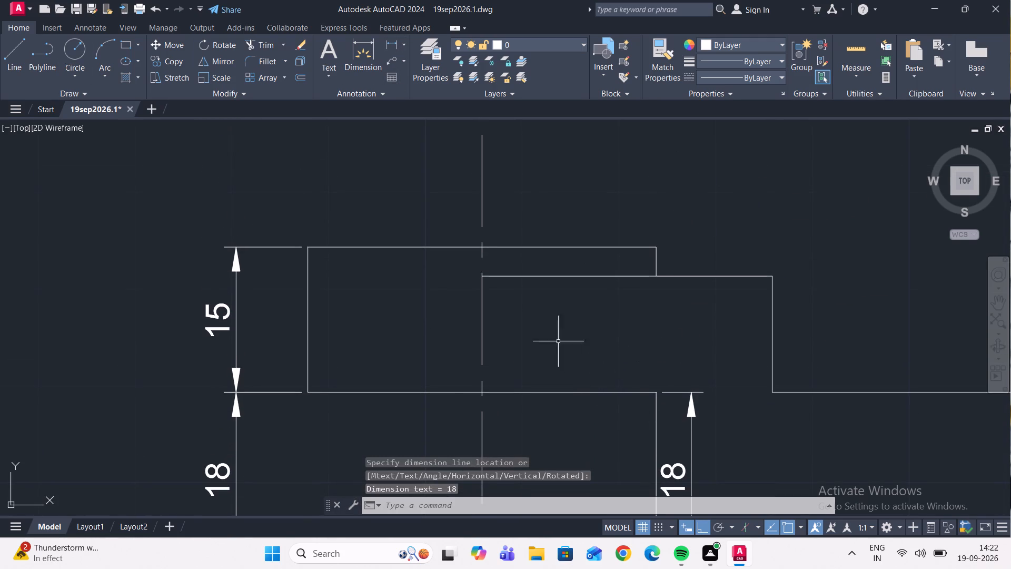
click(390, 48)
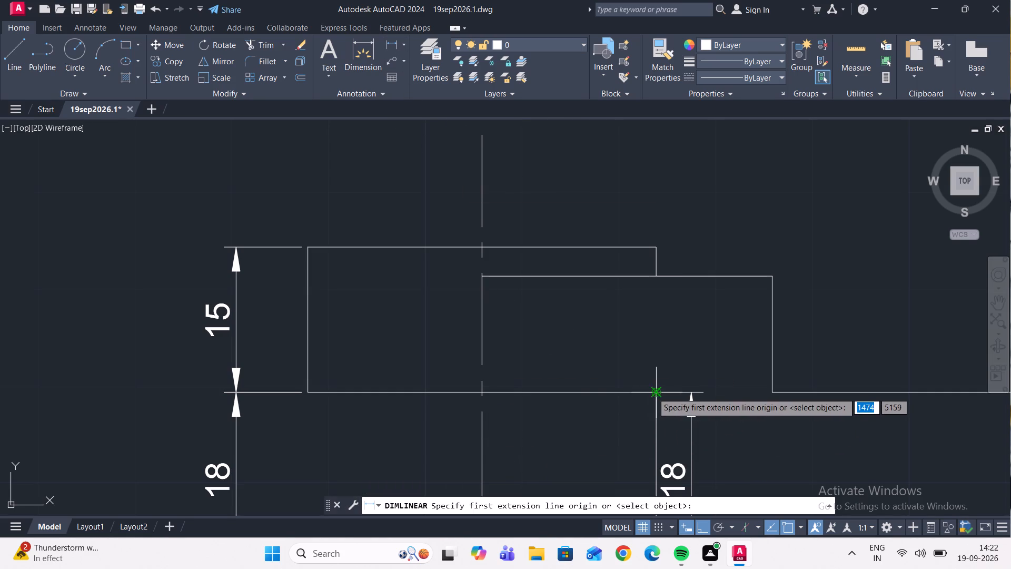
click(656, 393)
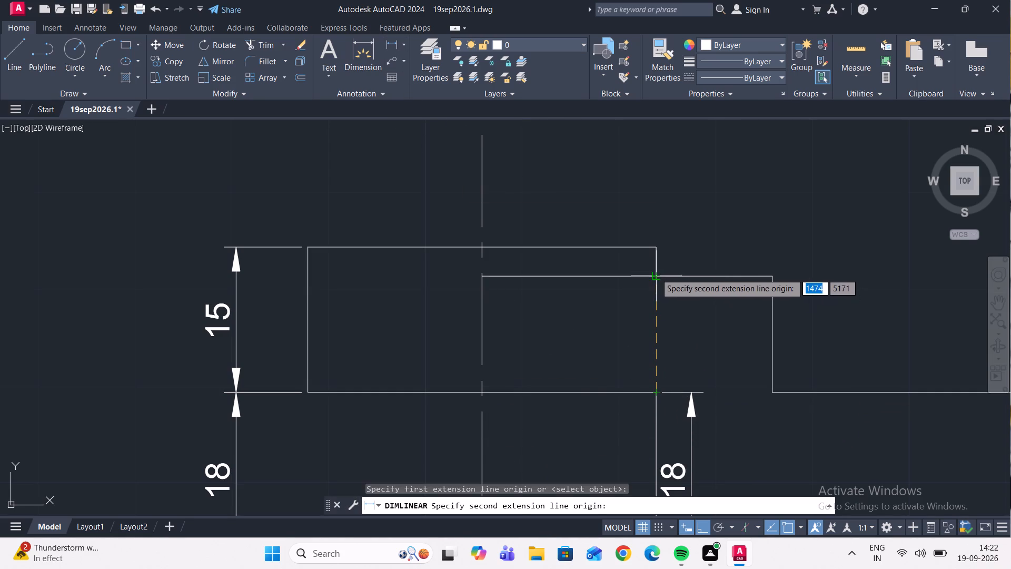
click(656, 273)
click(692, 301)
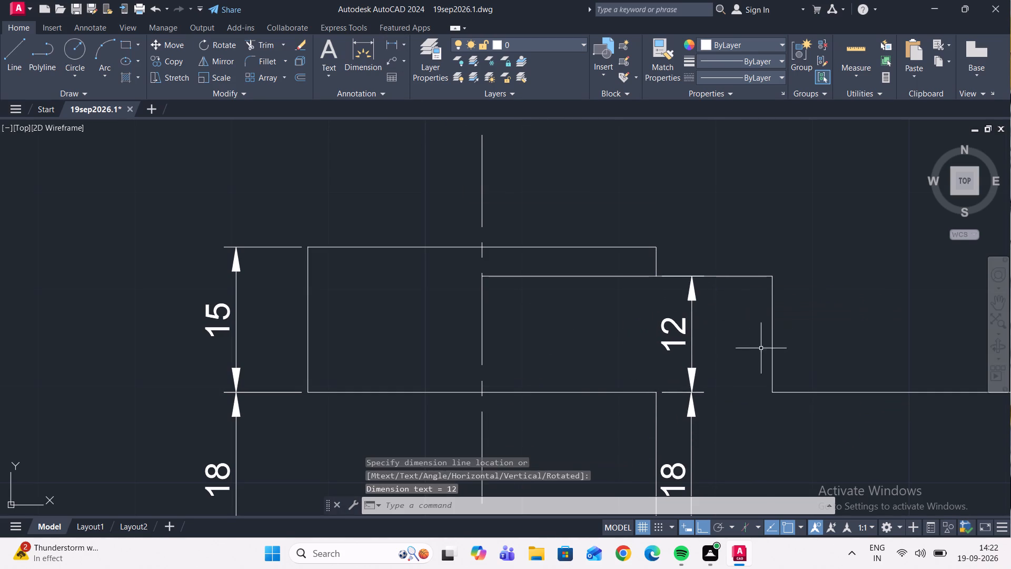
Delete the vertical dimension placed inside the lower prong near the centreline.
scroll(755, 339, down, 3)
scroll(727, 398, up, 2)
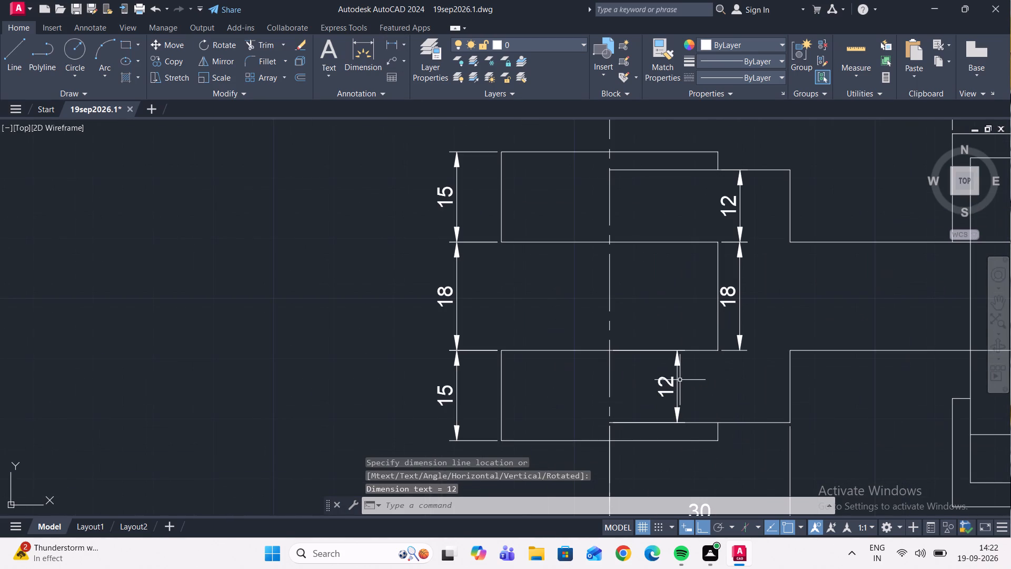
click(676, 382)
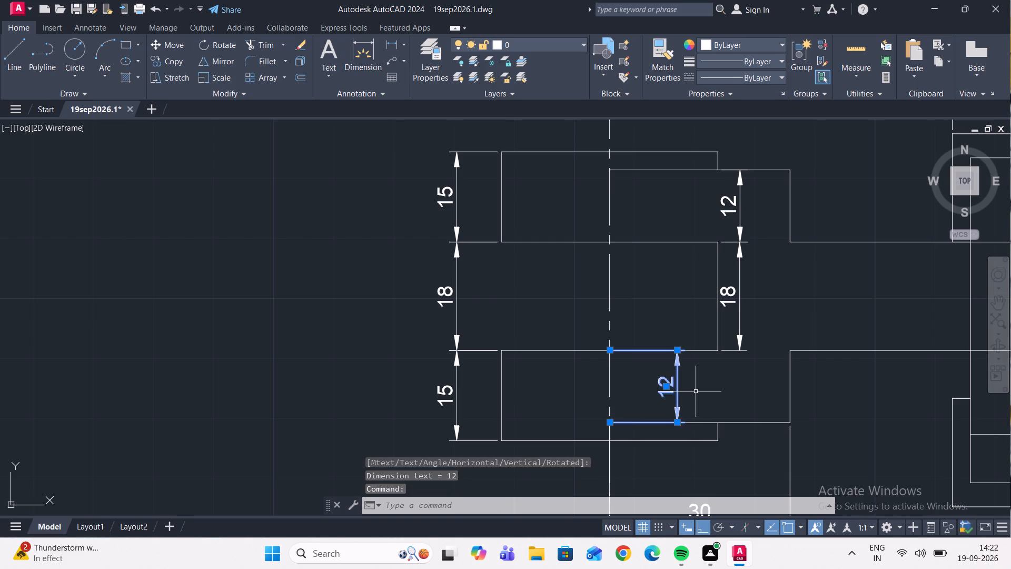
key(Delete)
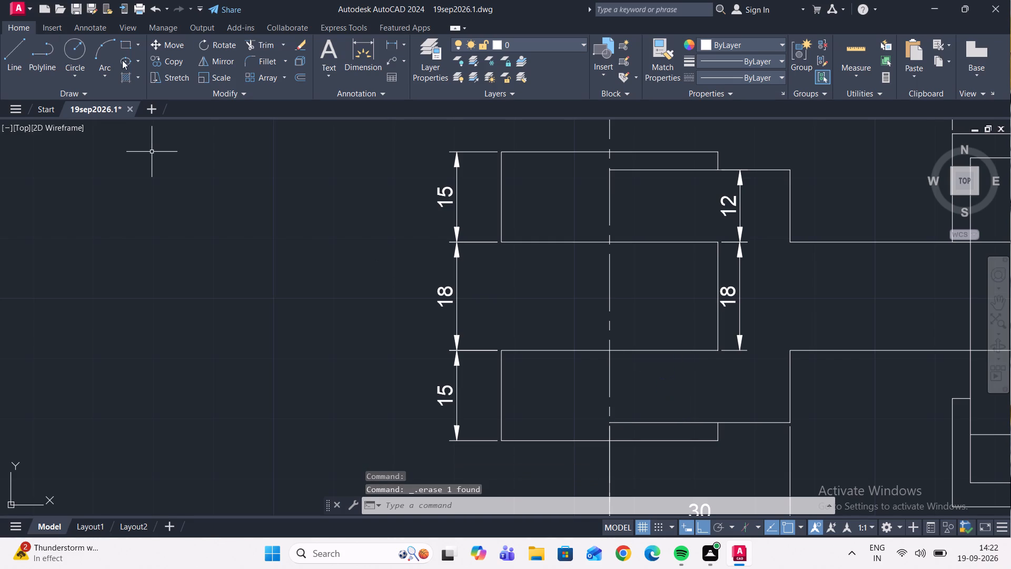
Dimension the lower prong's step vertically from the inner line to the slot corner, in line with the slot-end dimension.
click(390, 39)
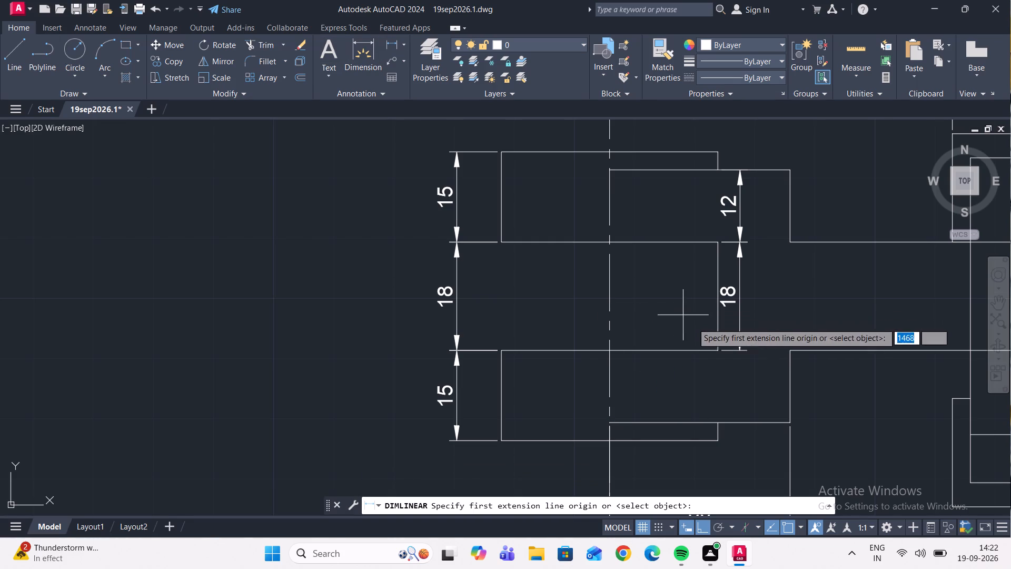
scroll(713, 424, up, 3)
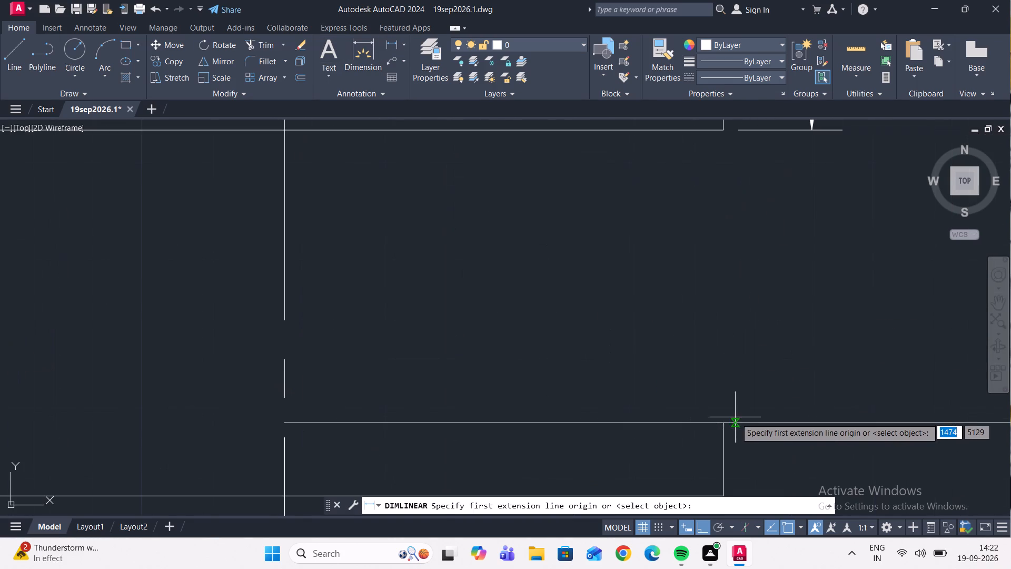
click(723, 427)
middle_drag(697, 264, 670, 427)
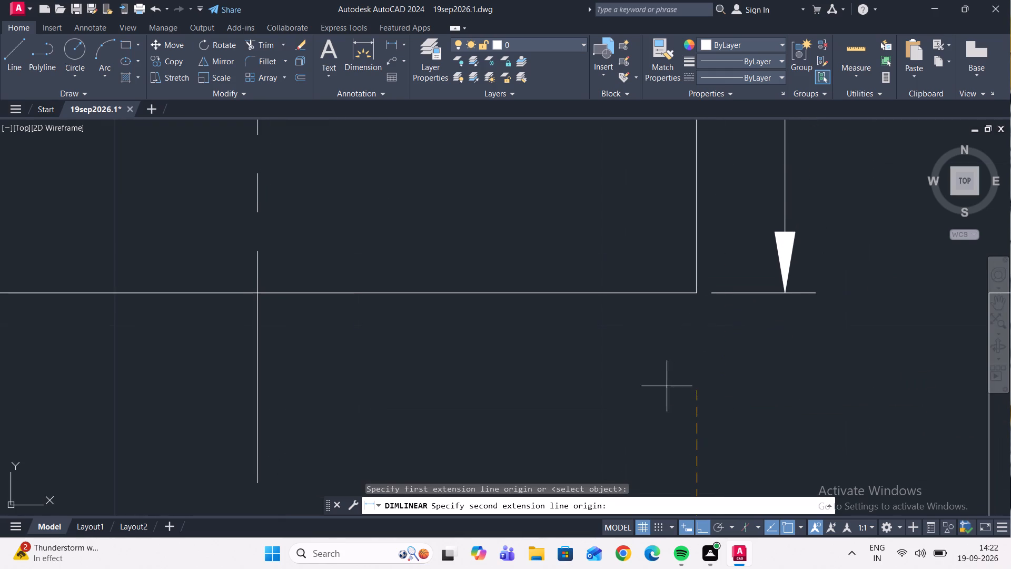
click(693, 291)
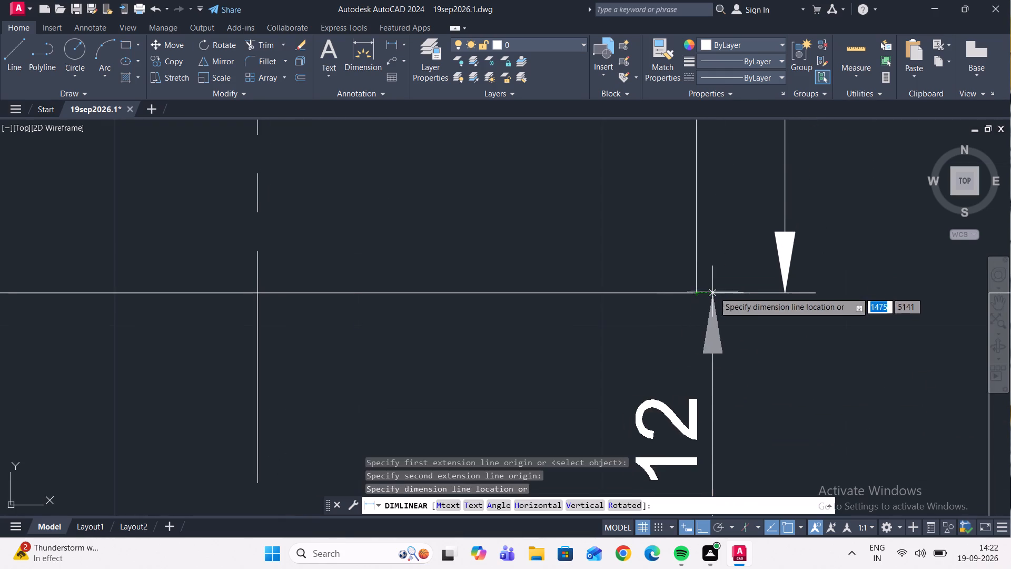
click(787, 295)
Examine the lower view's dimensioned fork, arm and square block for completeness.
scroll(841, 296, down, 5)
middle_drag(836, 293, 769, 294)
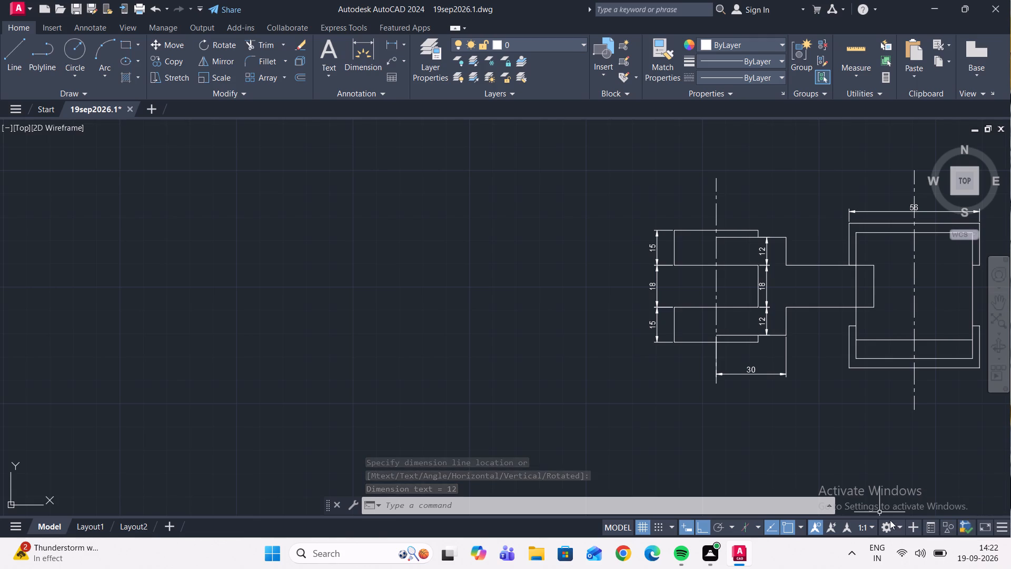
scroll(766, 293, up, 2)
middle_drag(809, 280, 731, 288)
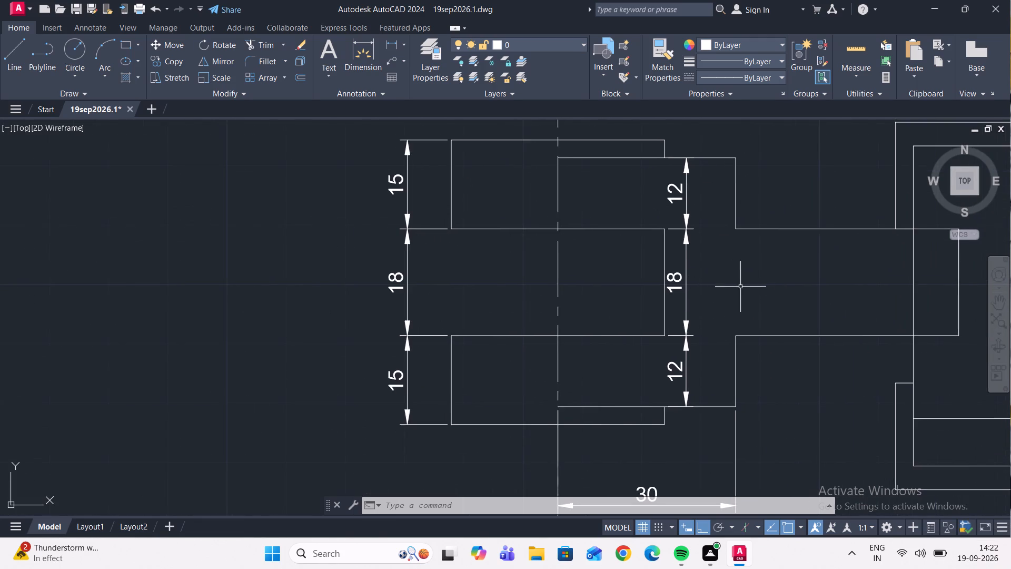
scroll(749, 282, down, 1)
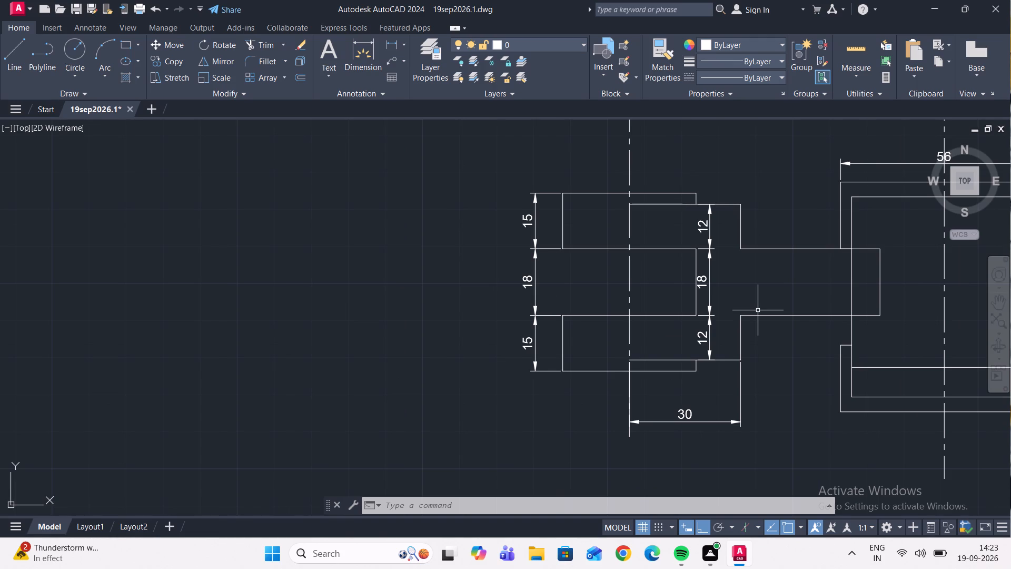
scroll(758, 310, down, 2)
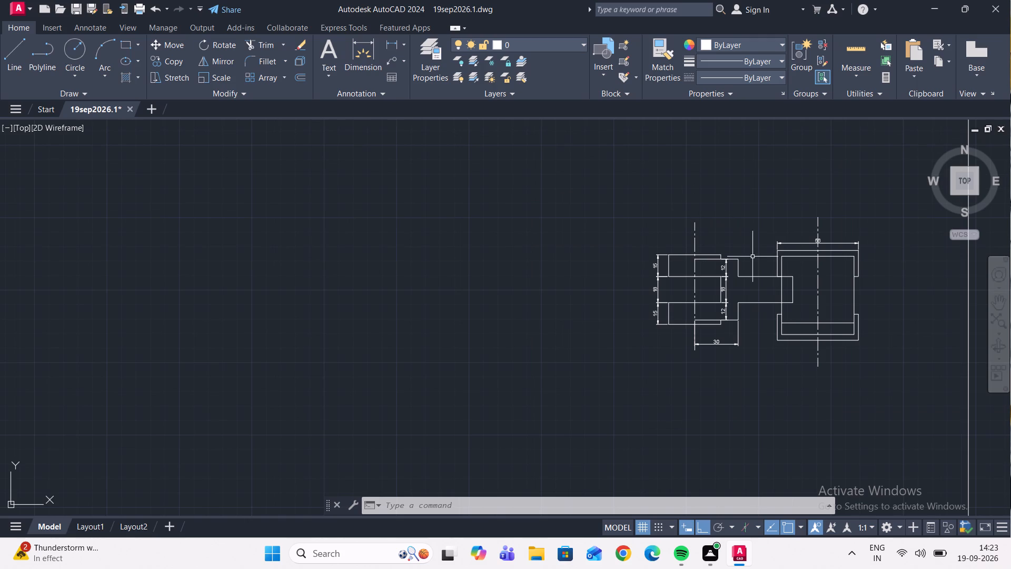
scroll(754, 257, up, 1)
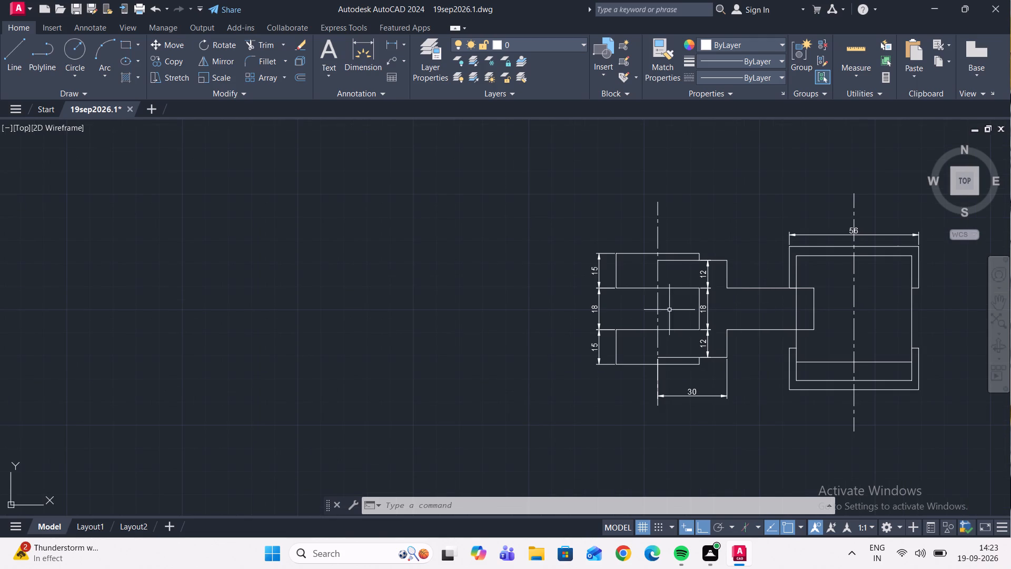
scroll(643, 316, up, 1)
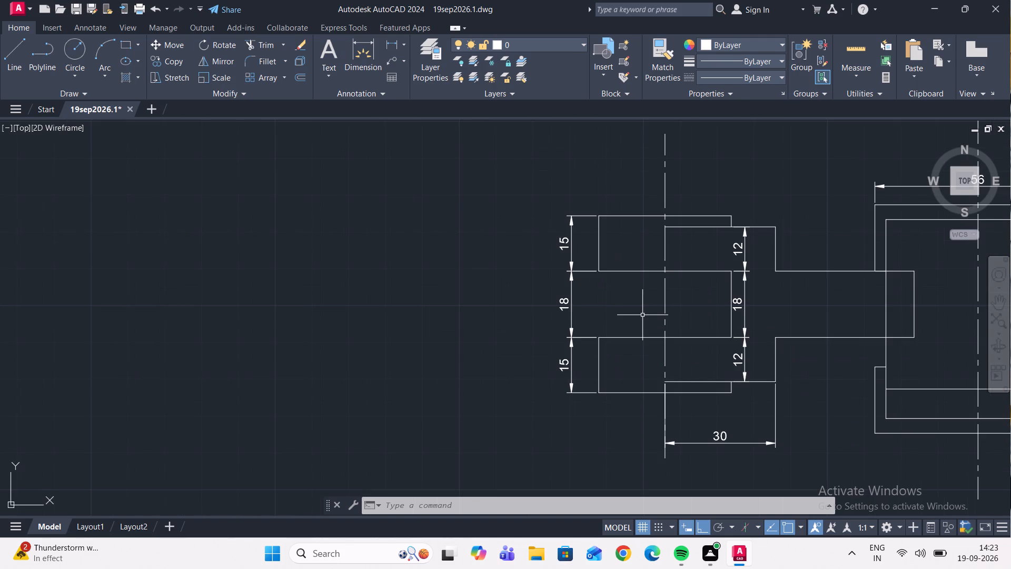
middle_drag(768, 303, 671, 321)
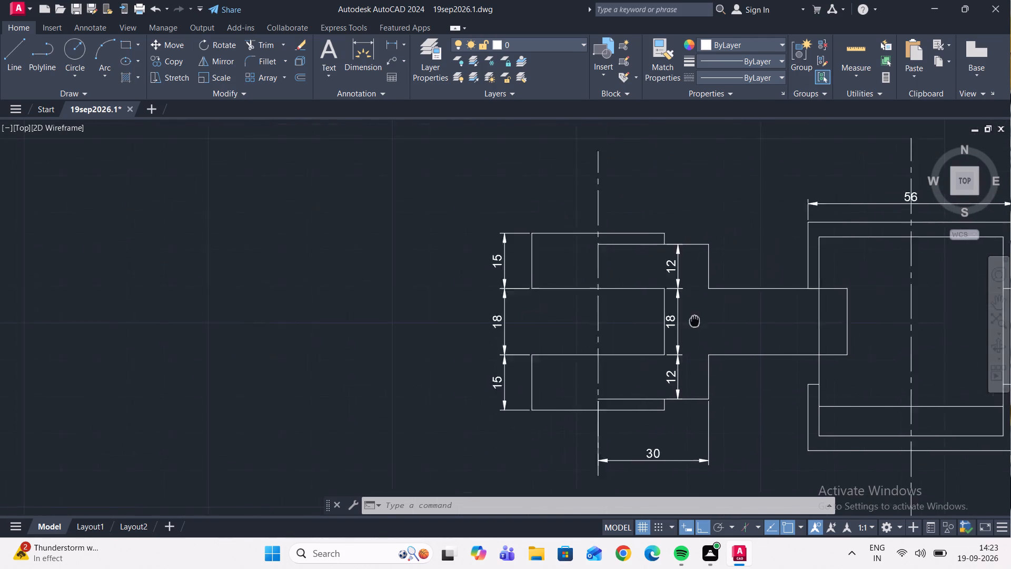
Trim the square block's inner arm-side edge where it crosses the arm, between the arm's two edges in the lower view.
middle_drag(671, 321, 646, 321)
middle_drag(788, 330, 739, 342)
middle_drag(771, 327, 710, 315)
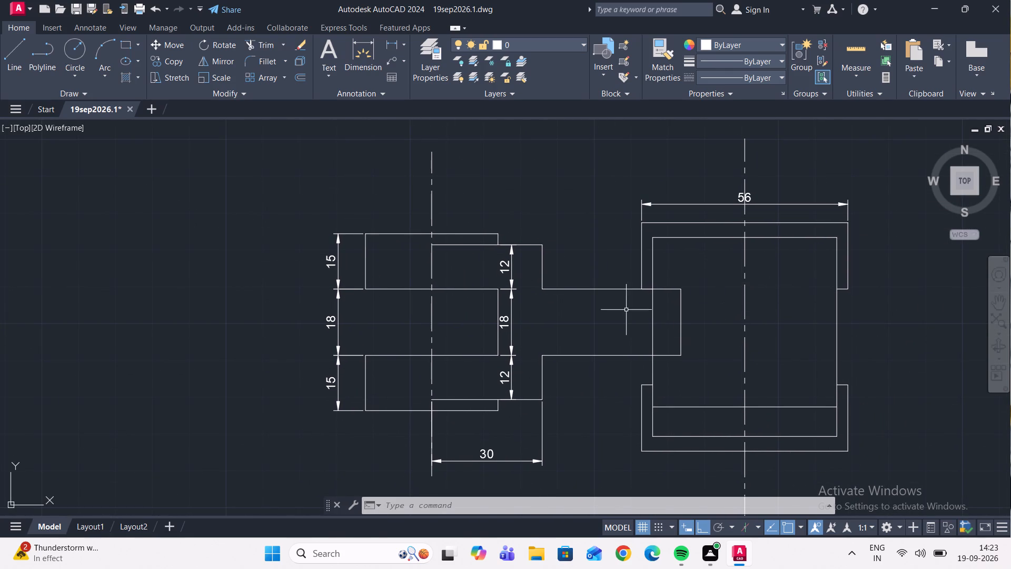
scroll(651, 317, up, 1)
click(265, 42)
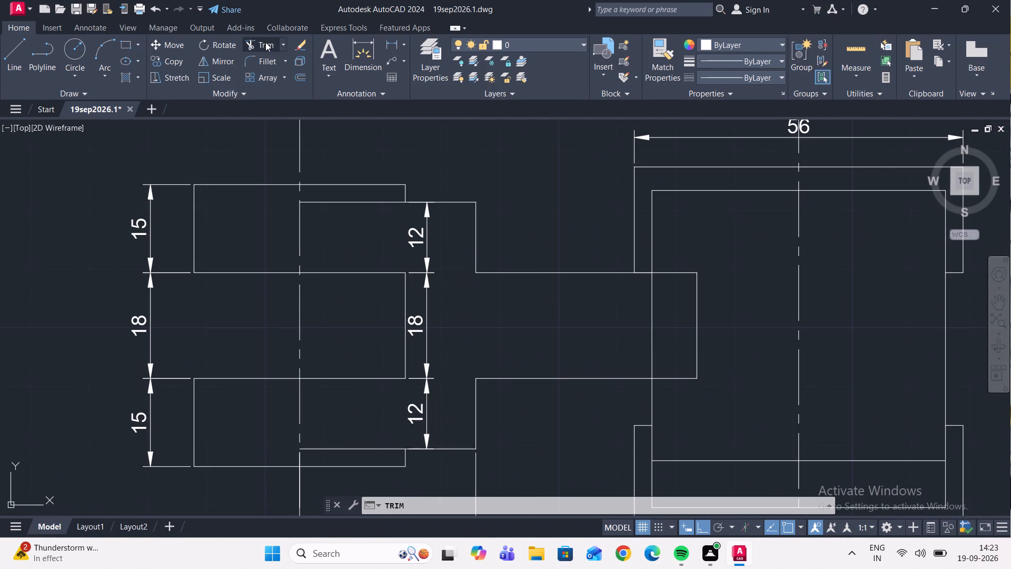
click(651, 329)
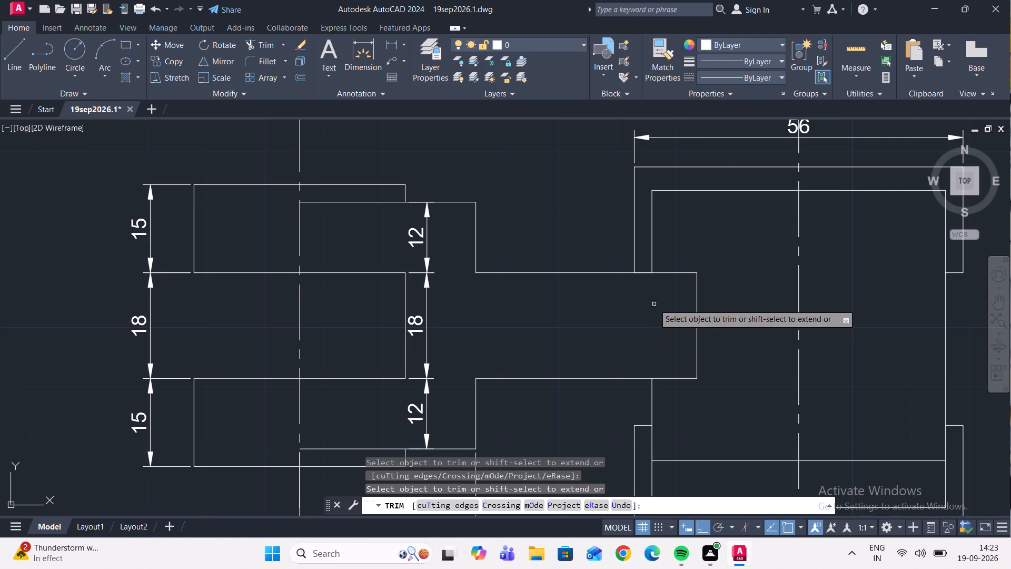
Examine the front and side views and their dimensions against the isometric view.
scroll(654, 304, down, 3)
middle_drag(807, 289, 729, 259)
scroll(736, 265, down, 3)
middle_drag(769, 281, 739, 337)
scroll(736, 341, up, 1)
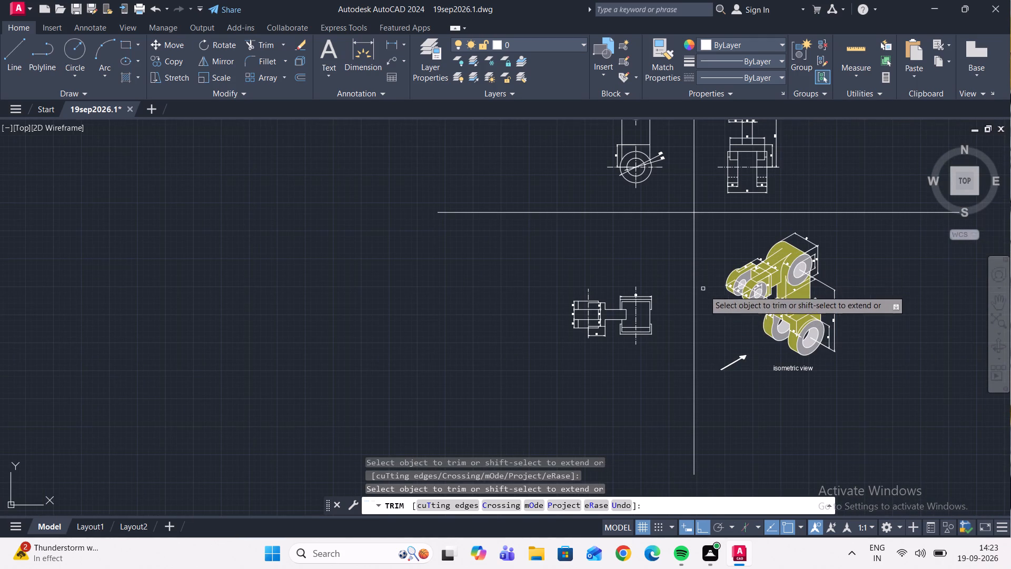
middle_drag(706, 293, 701, 326)
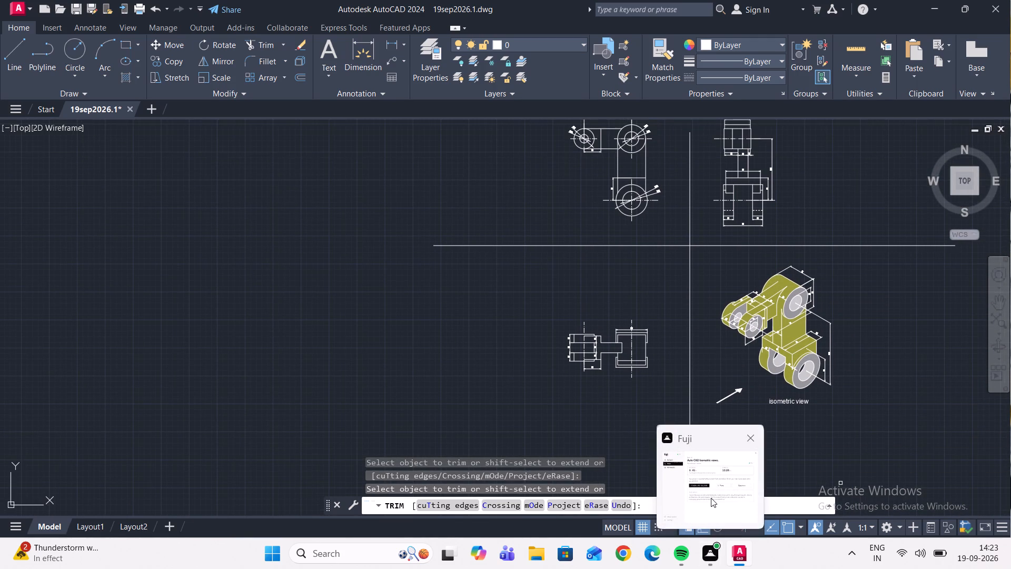
scroll(645, 236, down, 2)
scroll(641, 193, up, 3)
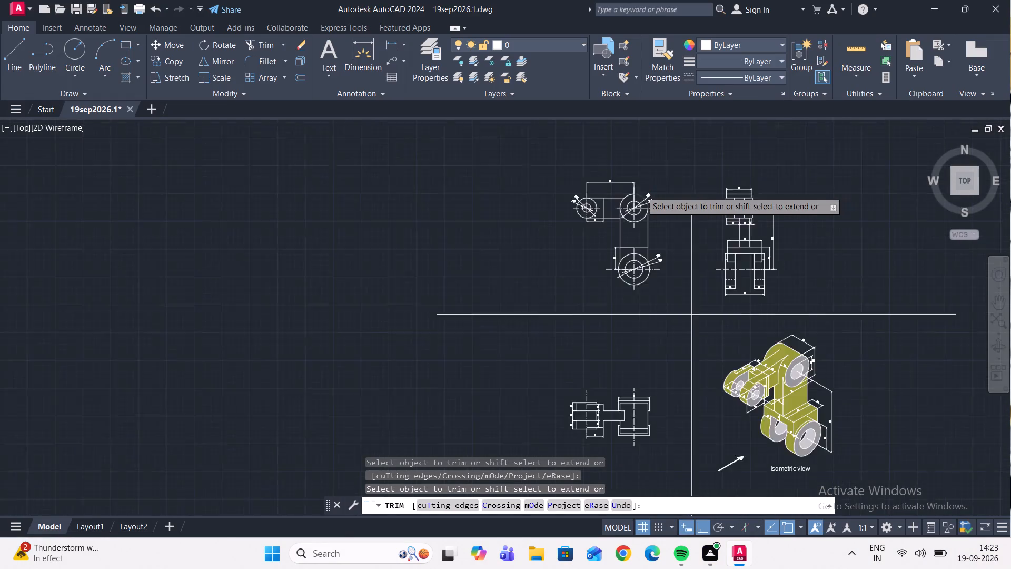
scroll(633, 169, up, 2)
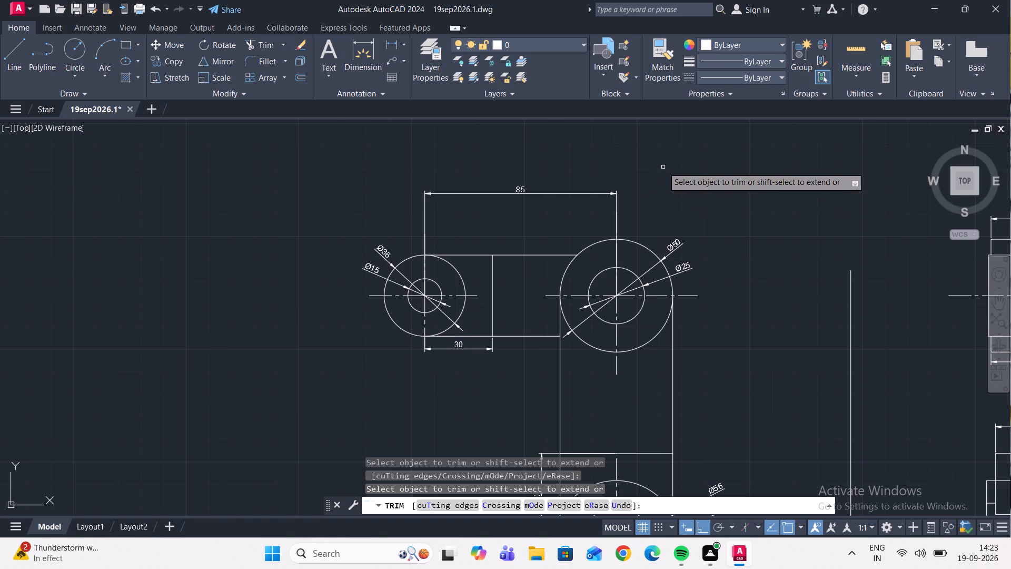
scroll(670, 175, down, 2)
scroll(672, 196, up, 3)
middle_drag(698, 195, 594, 156)
scroll(672, 172, down, 2)
scroll(785, 262, down, 1)
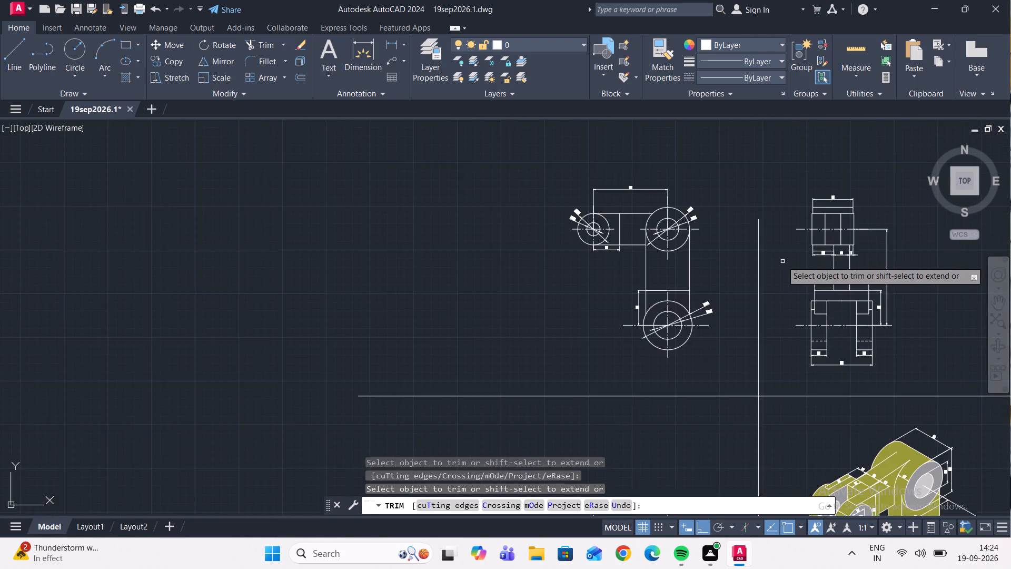
scroll(771, 249, down, 2)
scroll(776, 340, up, 2)
click(775, 316)
key(Escape)
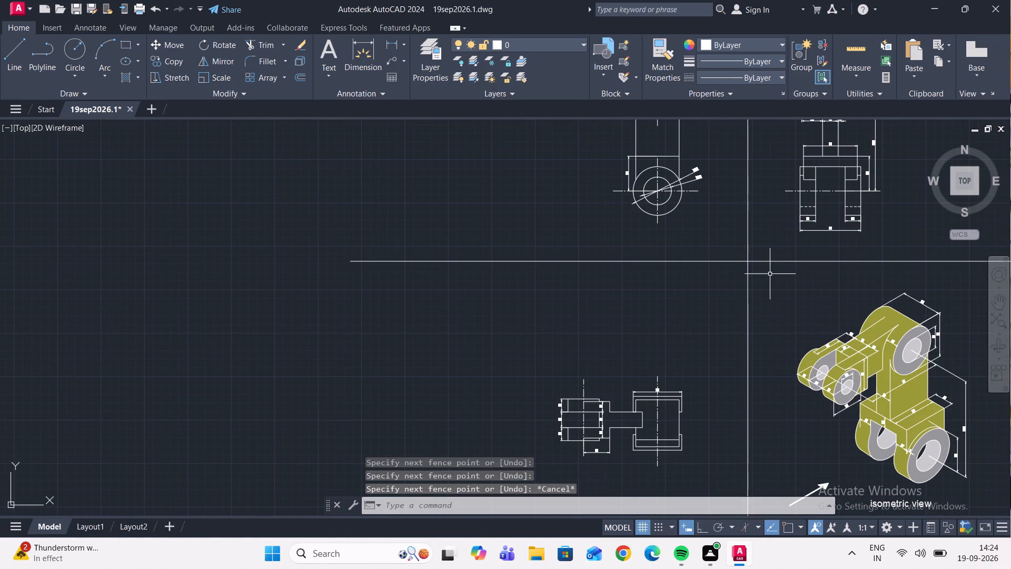
Delete the long horizontal and vertical lines that separate the orthographic views from each other.
drag(770, 283, 764, 276)
click(686, 244)
key(Delete)
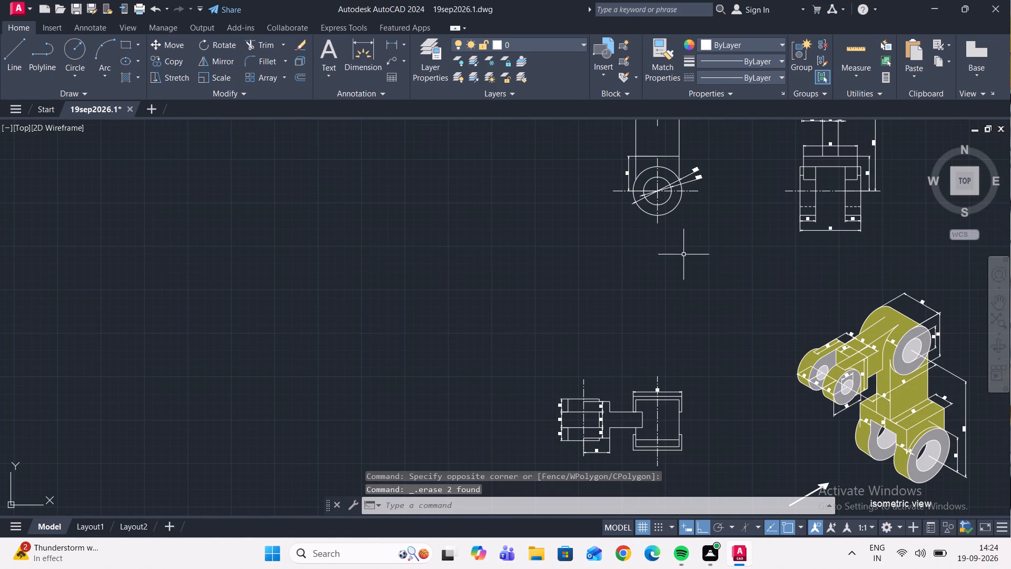
Examine the full layout of the views, including the side view's upper boss and its dimensions.
scroll(692, 263, down, 3)
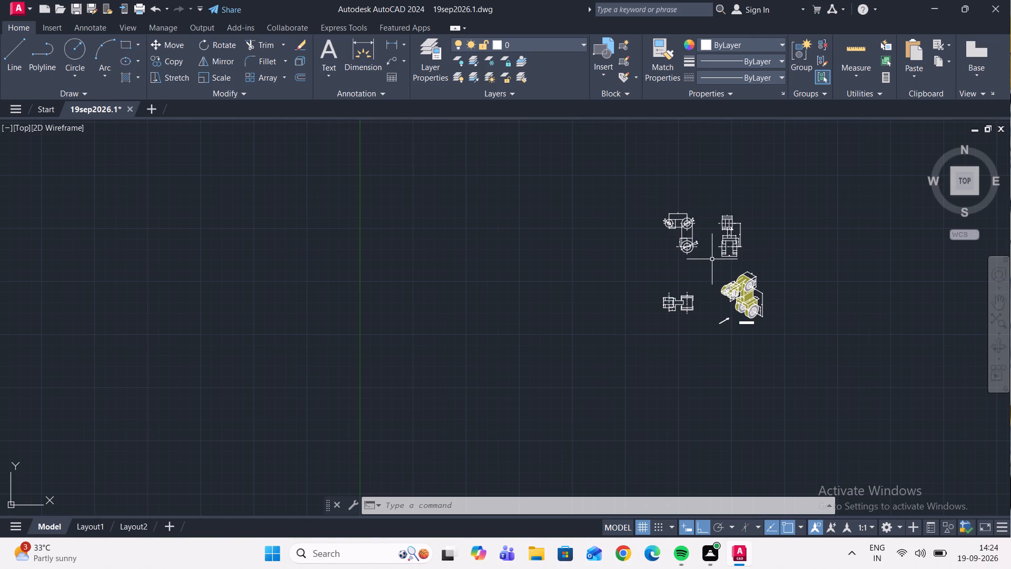
scroll(712, 259, down, 3)
scroll(738, 238, up, 2)
scroll(726, 336, up, 1)
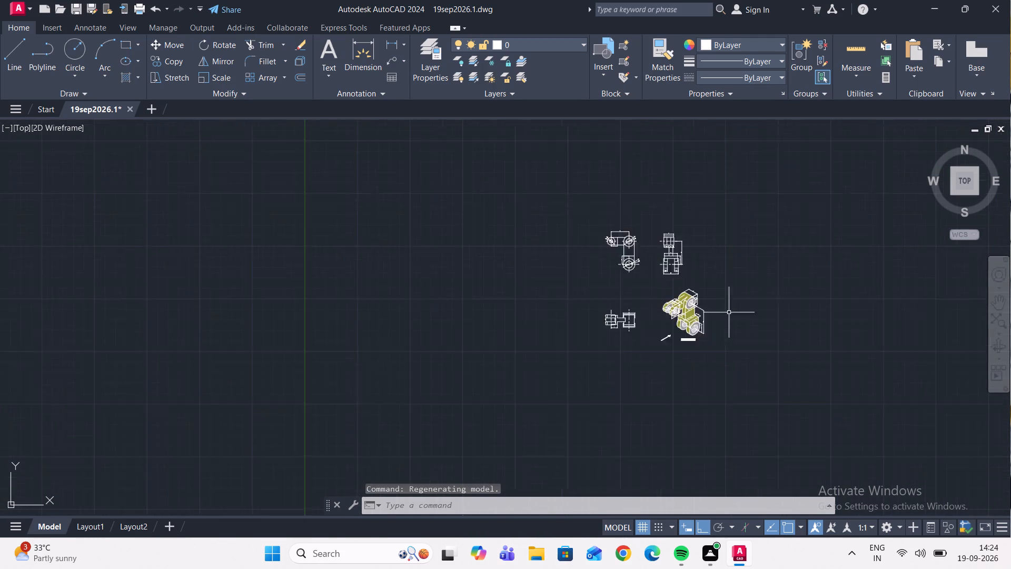
scroll(730, 306, up, 2)
middle_drag(761, 290, 891, 304)
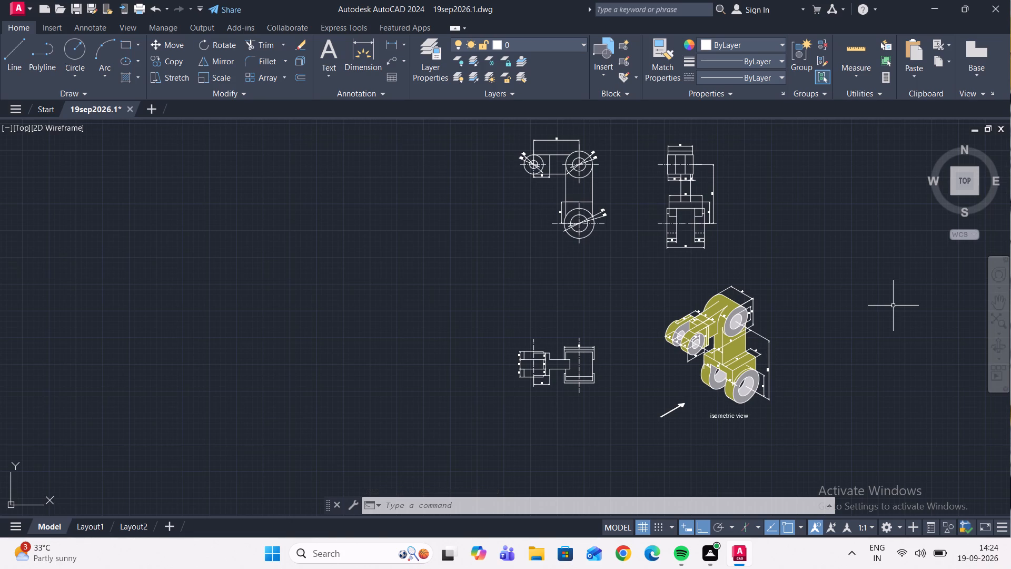
middle_drag(798, 298, 851, 311)
scroll(733, 152, up, 5)
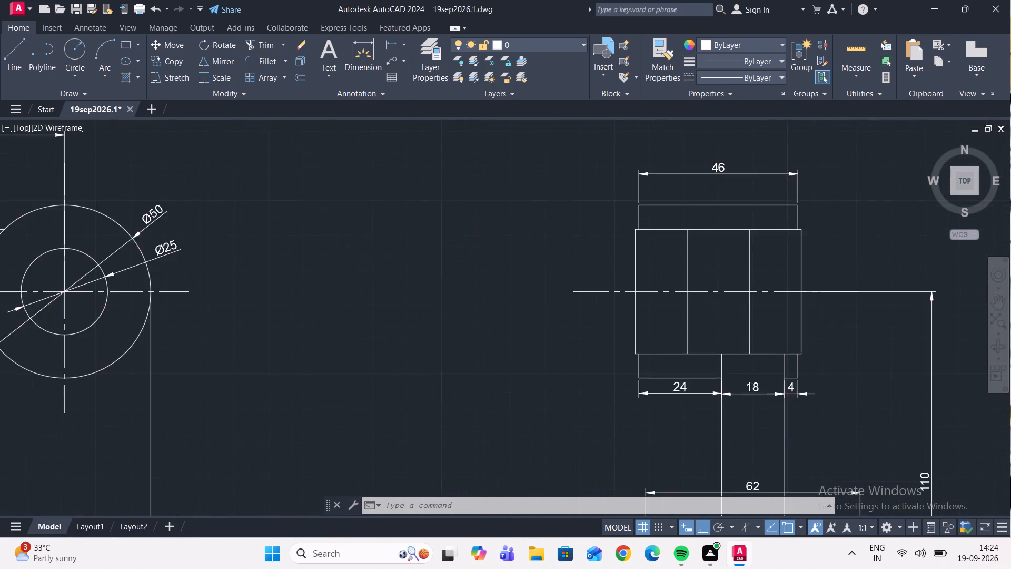
scroll(738, 234, up, 3)
scroll(738, 234, down, 4)
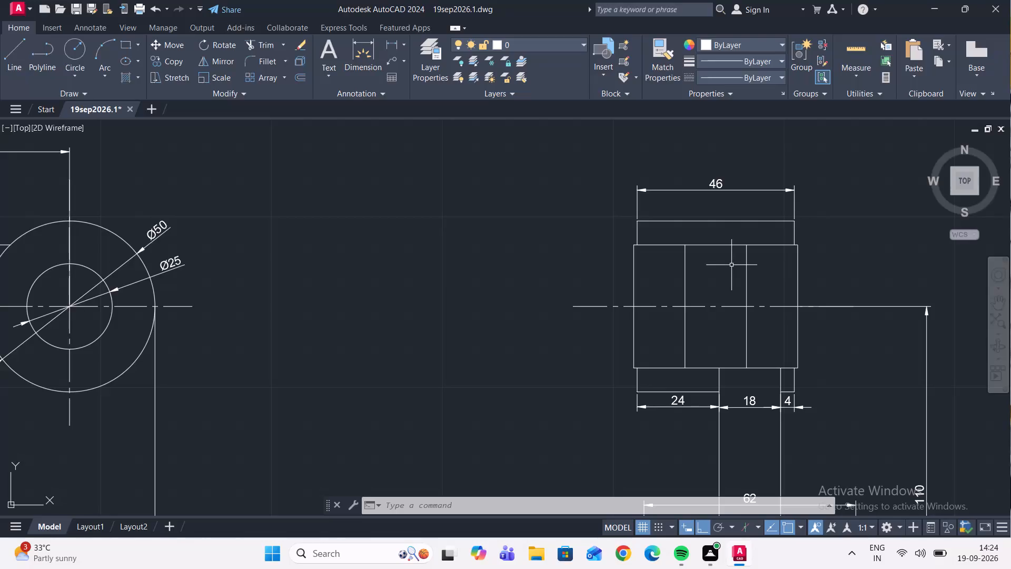
scroll(732, 269, down, 3)
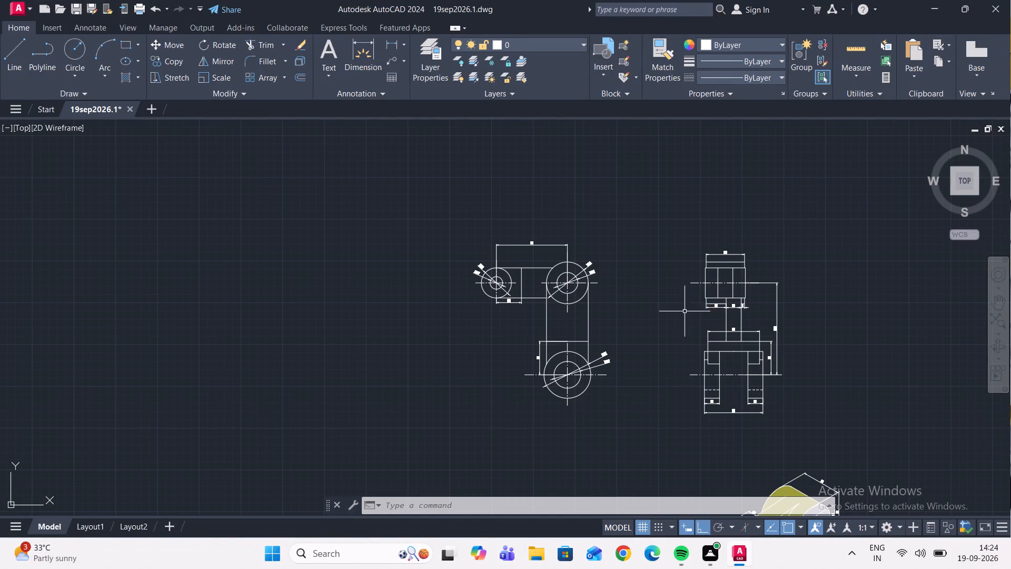
scroll(662, 323, down, 4)
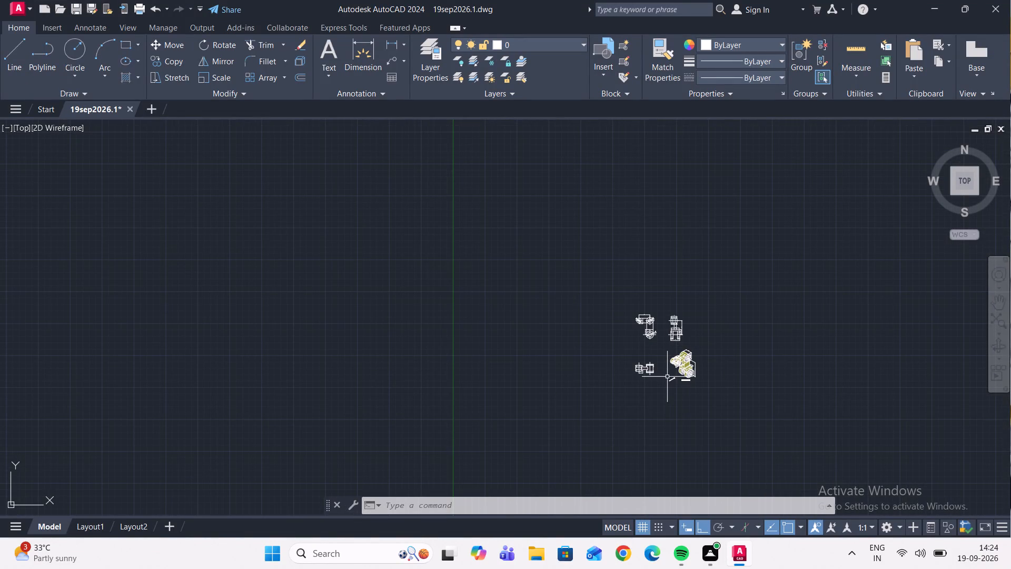
scroll(671, 395, up, 2)
scroll(693, 401, down, 1)
middle_drag(729, 410, 784, 418)
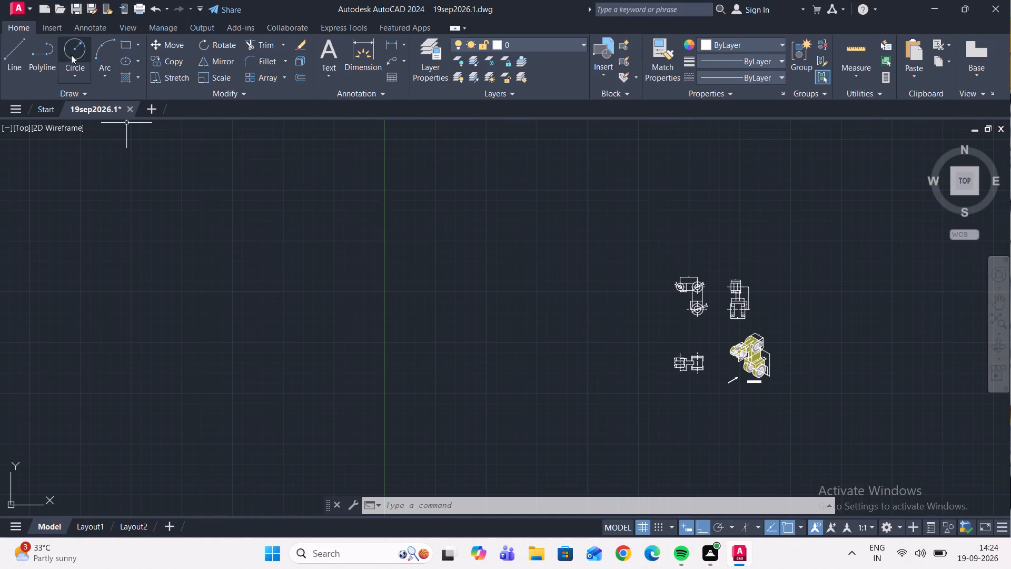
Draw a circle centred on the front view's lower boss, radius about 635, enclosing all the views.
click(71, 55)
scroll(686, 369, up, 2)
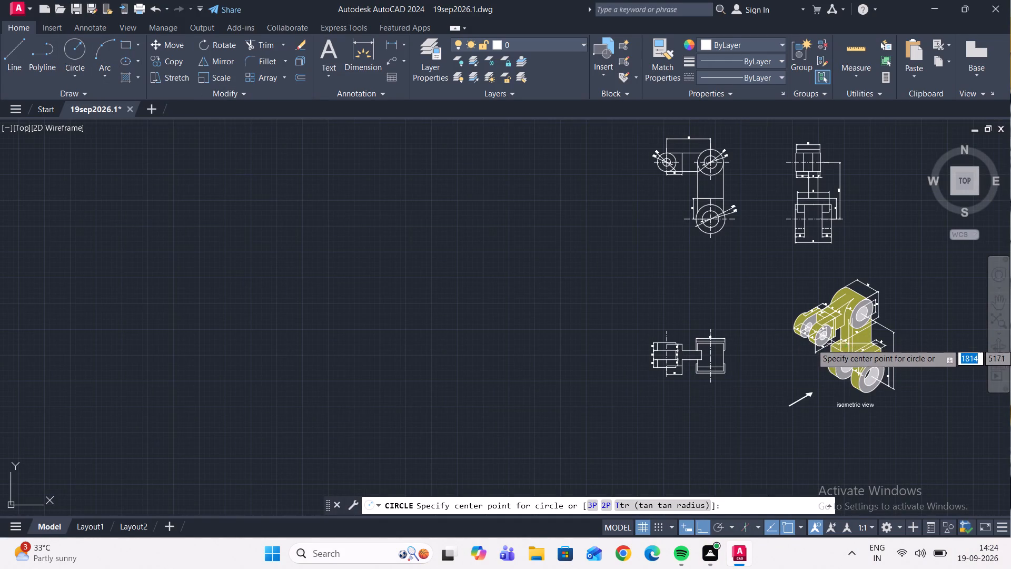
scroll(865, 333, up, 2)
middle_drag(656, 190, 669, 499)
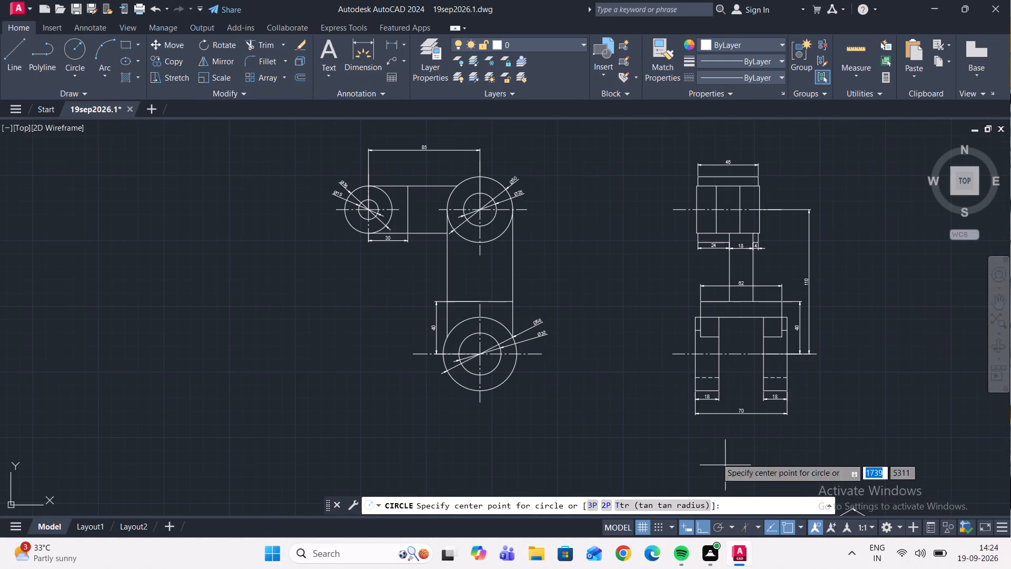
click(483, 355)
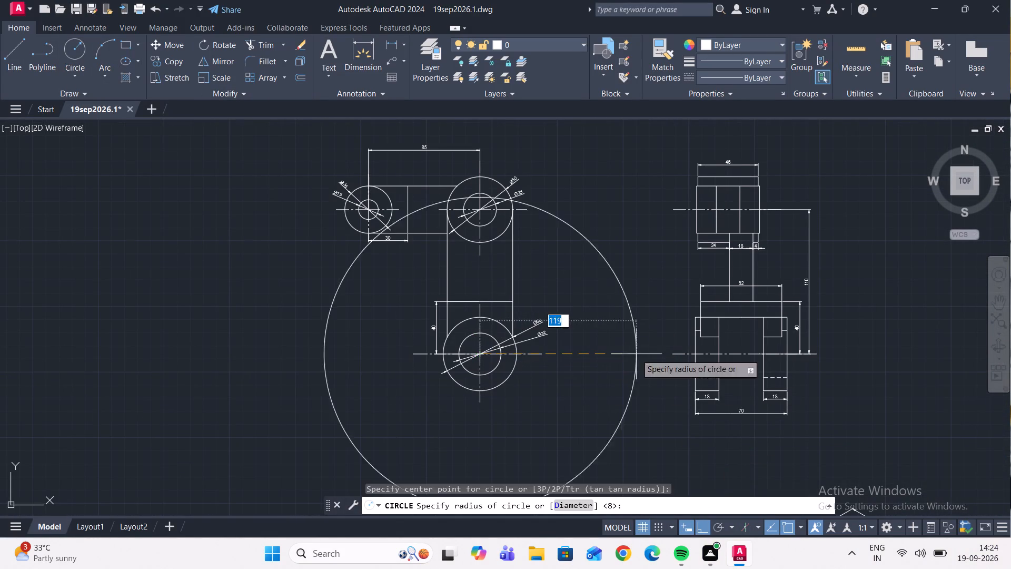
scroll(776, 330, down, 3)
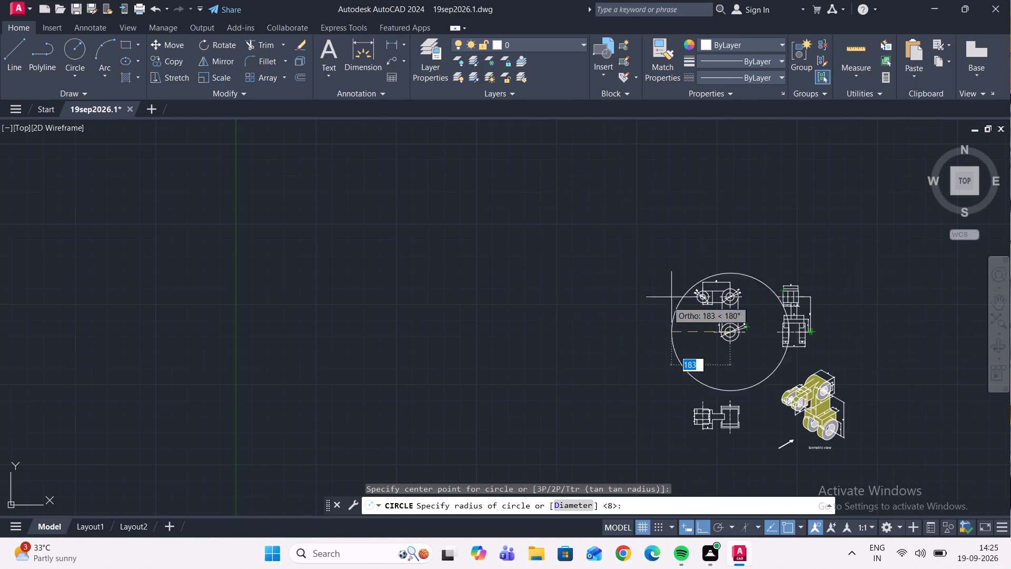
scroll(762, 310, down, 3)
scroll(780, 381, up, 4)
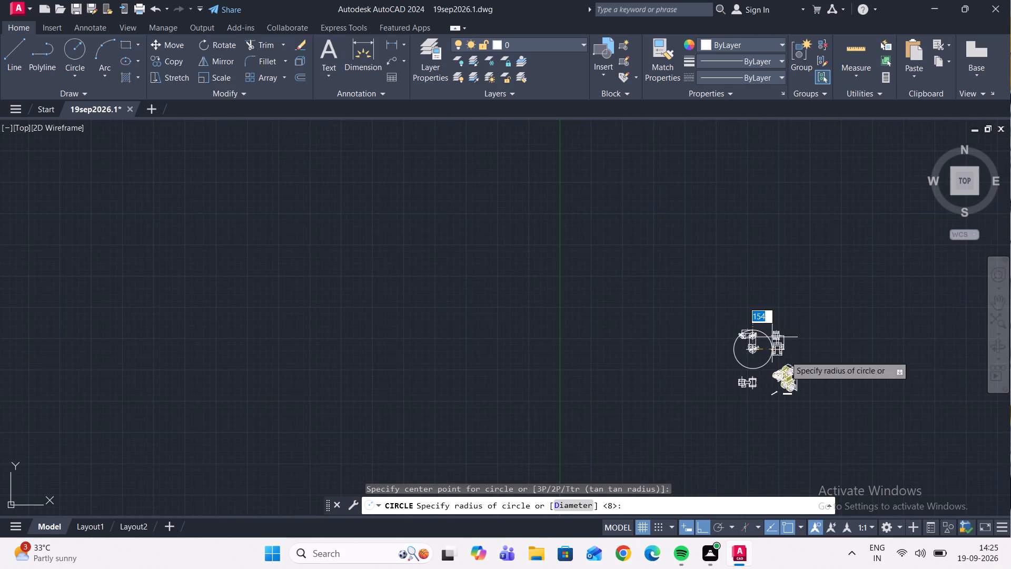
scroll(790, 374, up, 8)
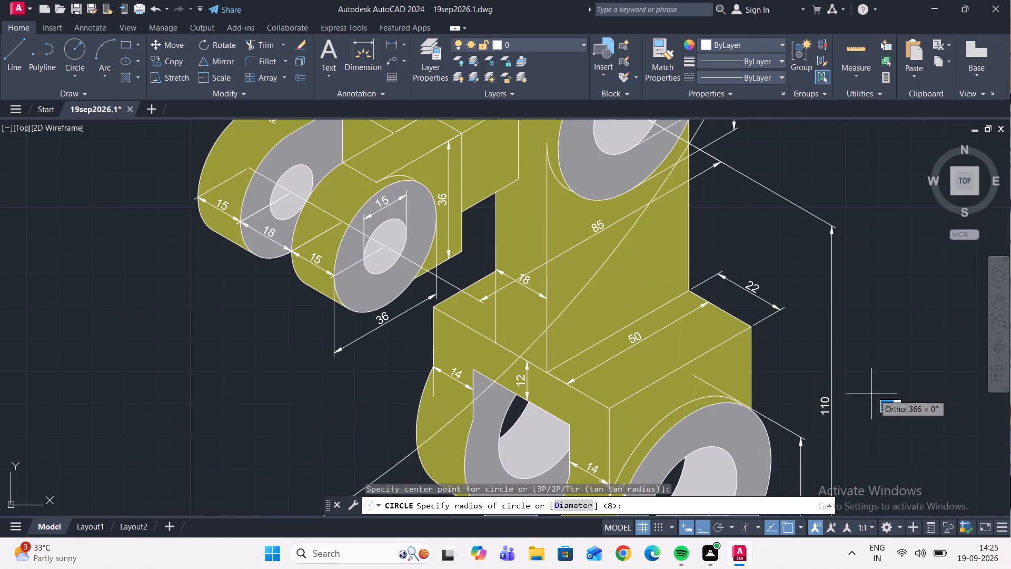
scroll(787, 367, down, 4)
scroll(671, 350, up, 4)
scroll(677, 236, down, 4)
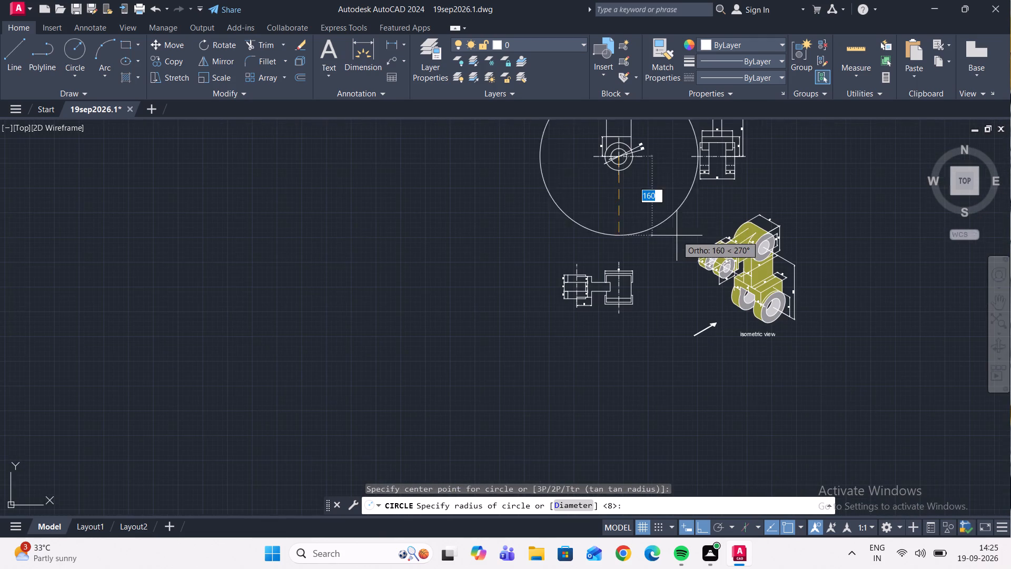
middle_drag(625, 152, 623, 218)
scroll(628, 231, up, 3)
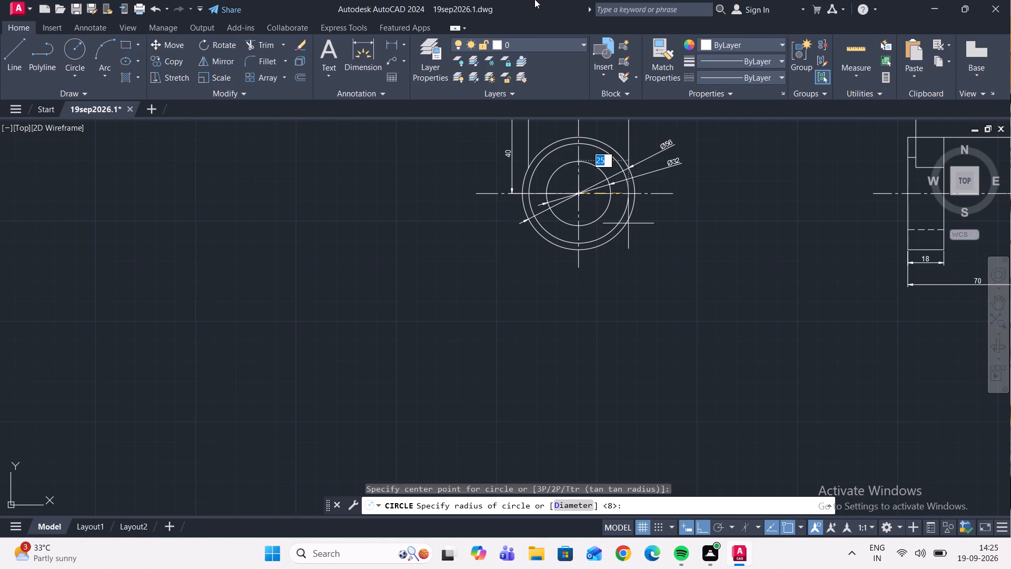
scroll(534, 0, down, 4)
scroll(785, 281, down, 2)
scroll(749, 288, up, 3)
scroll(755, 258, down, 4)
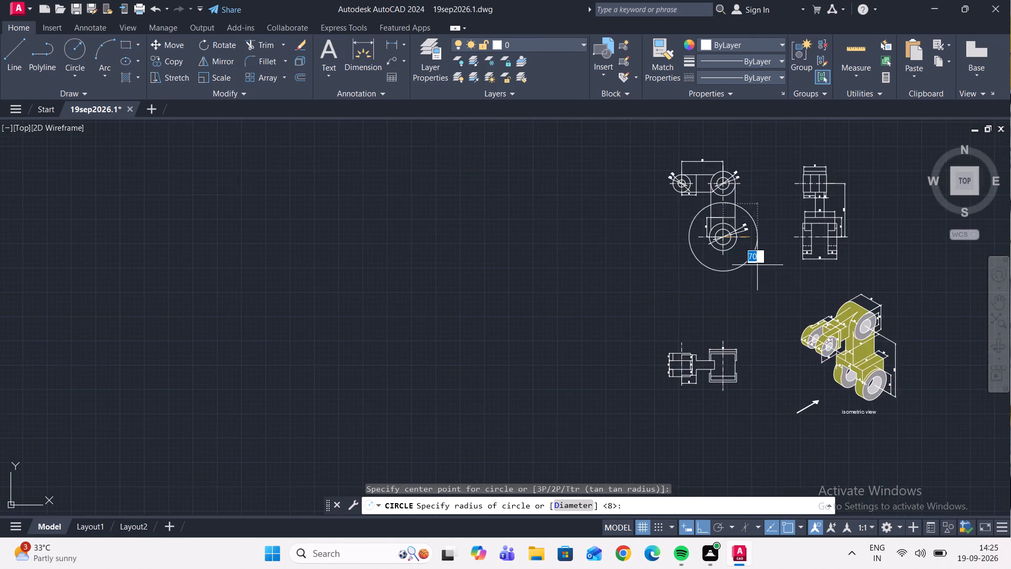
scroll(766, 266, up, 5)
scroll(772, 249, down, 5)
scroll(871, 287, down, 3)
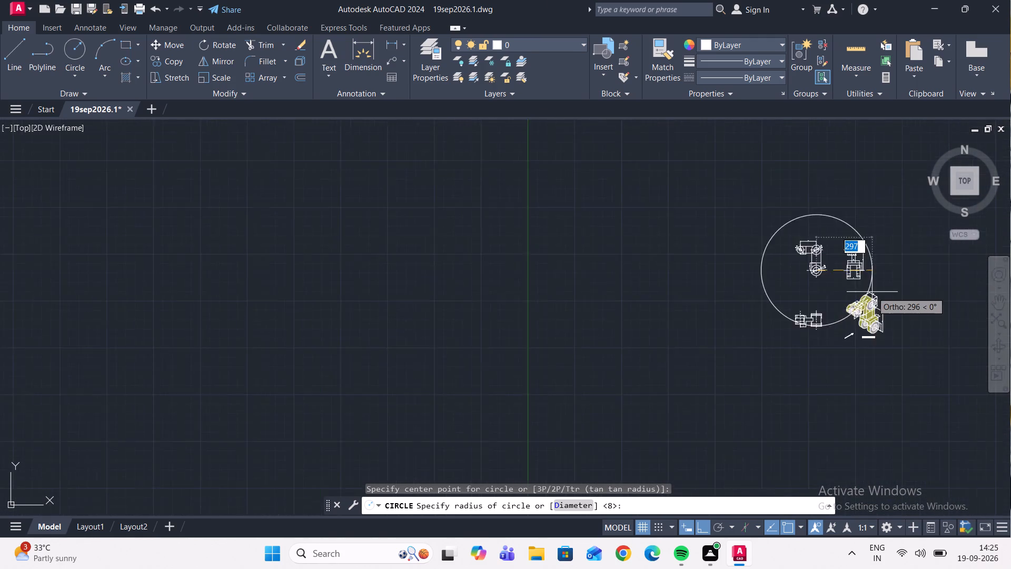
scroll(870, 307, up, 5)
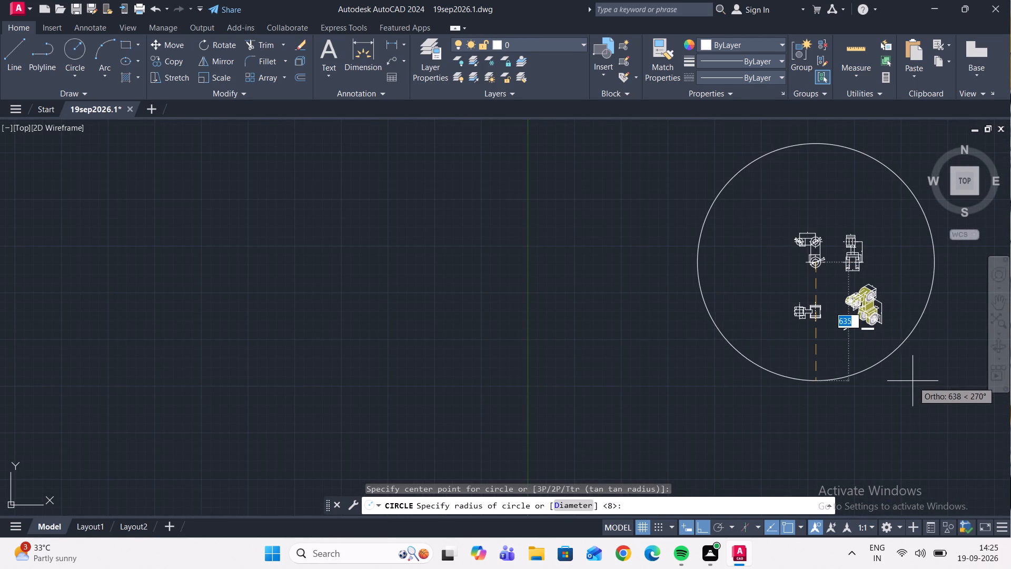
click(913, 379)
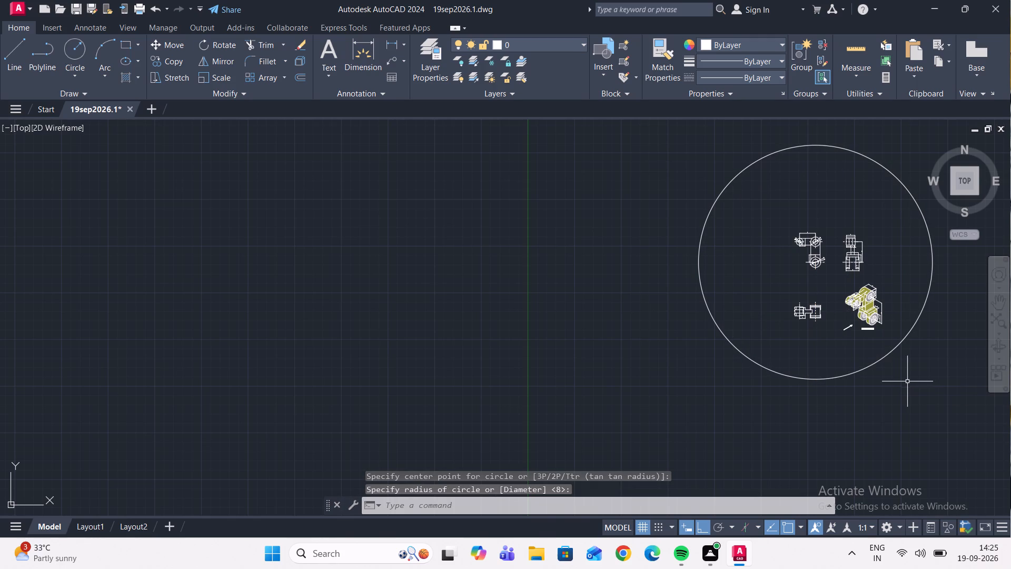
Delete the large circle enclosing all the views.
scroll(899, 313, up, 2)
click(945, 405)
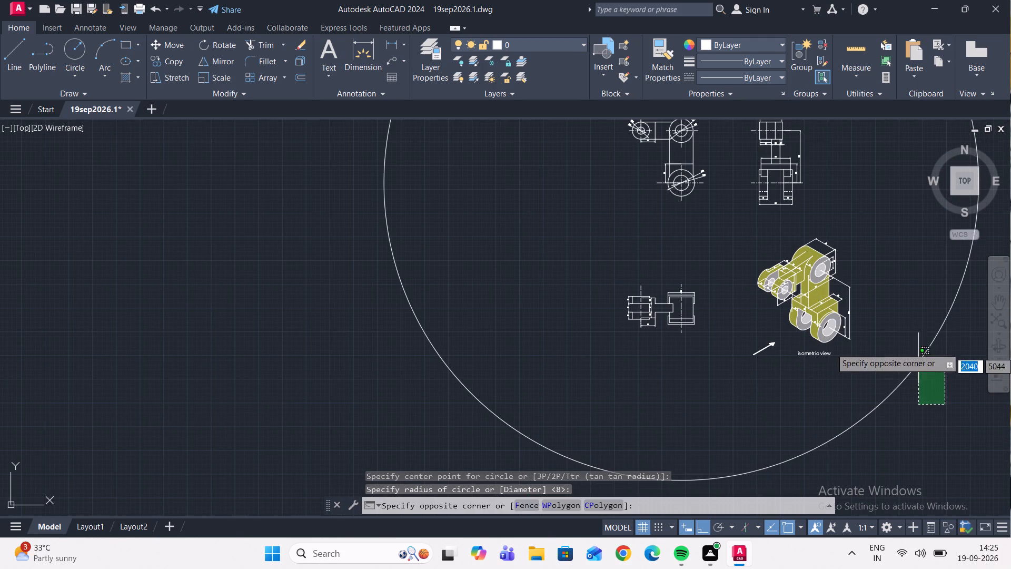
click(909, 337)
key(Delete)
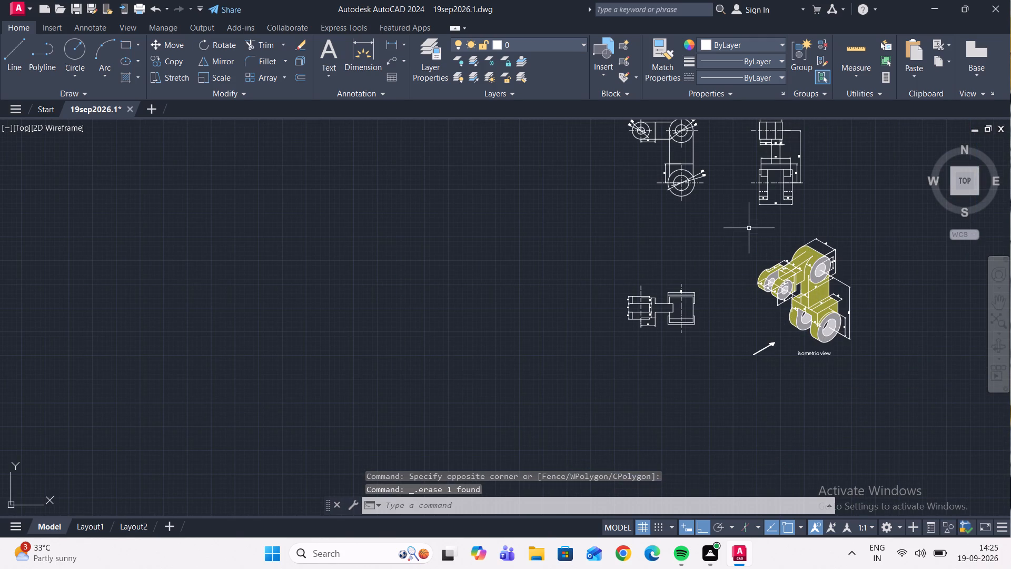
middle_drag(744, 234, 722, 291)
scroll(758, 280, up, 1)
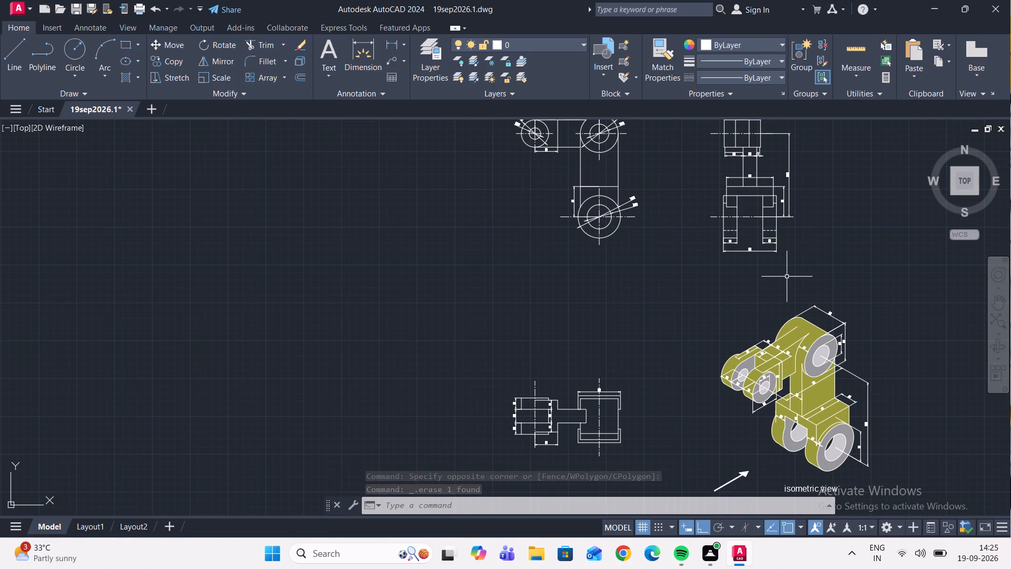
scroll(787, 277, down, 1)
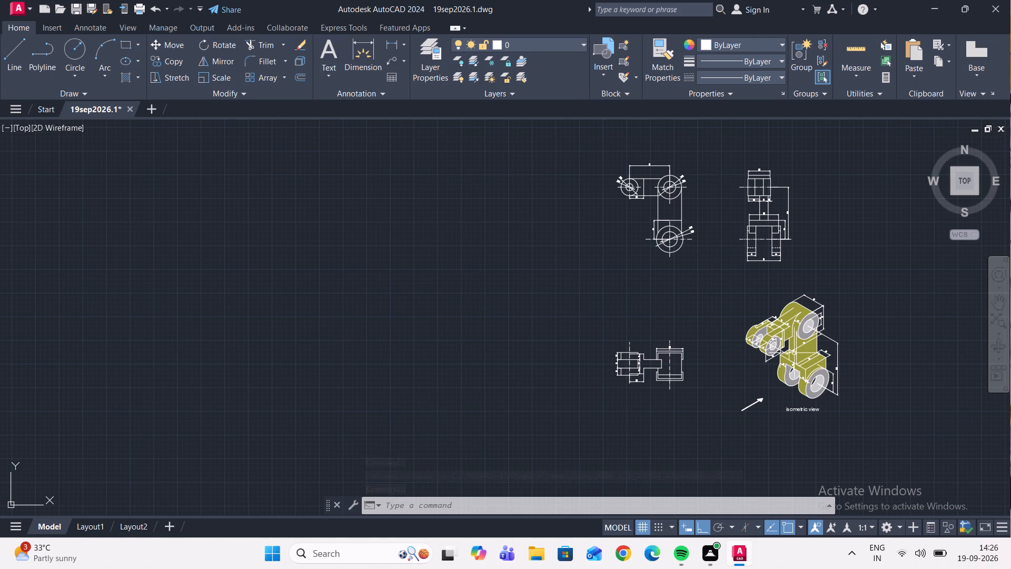
Add a multiline text label reading TOP VIEW just below the top view.
scroll(827, 345, up, 3)
scroll(818, 337, down, 3)
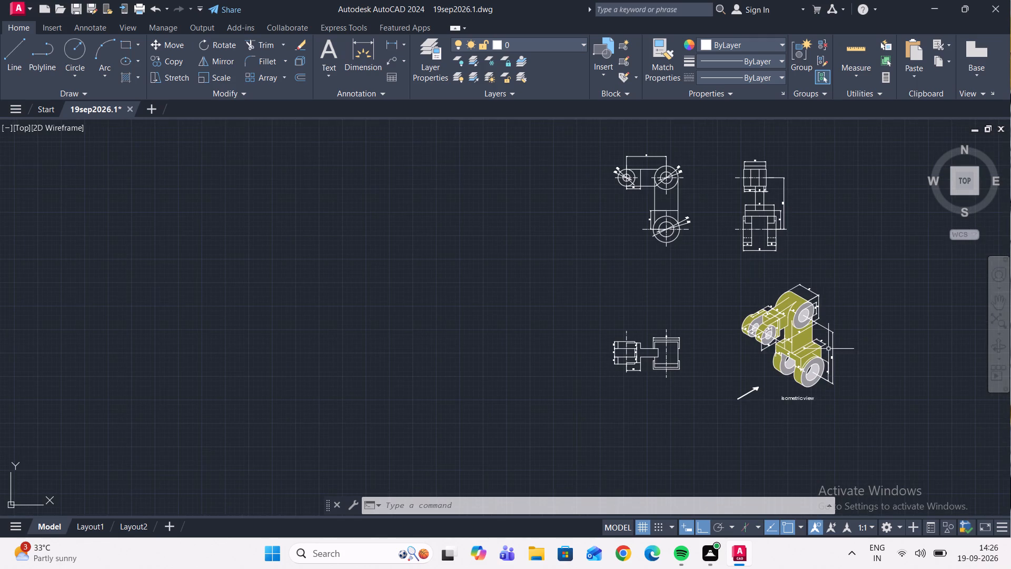
click(325, 53)
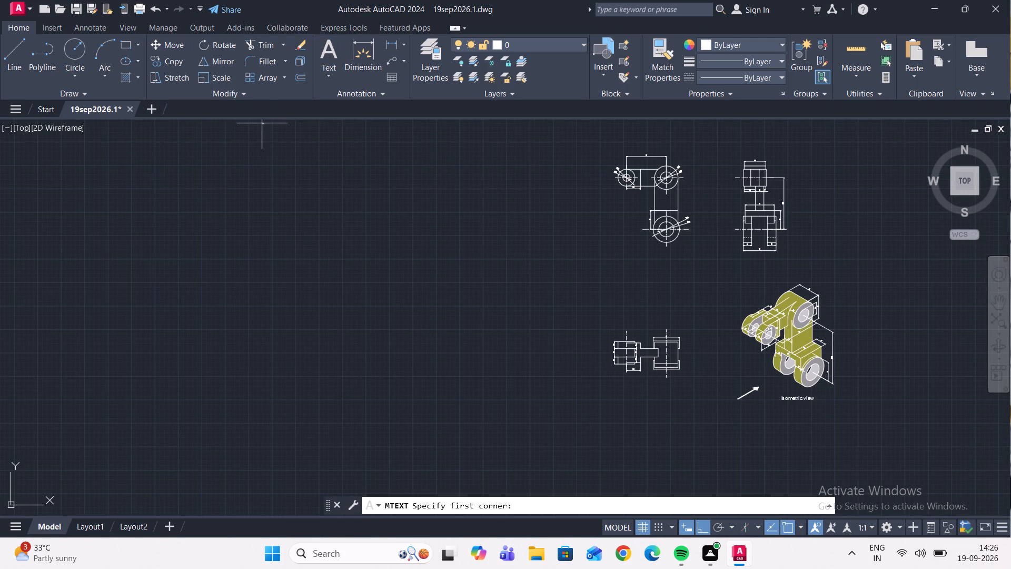
scroll(637, 389, up, 2)
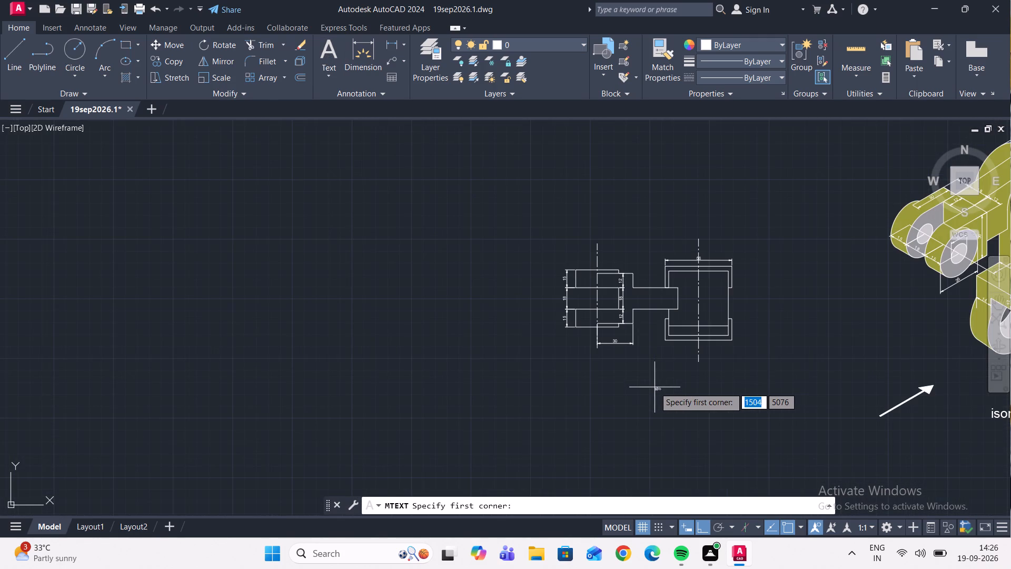
scroll(630, 378, up, 2)
click(623, 372)
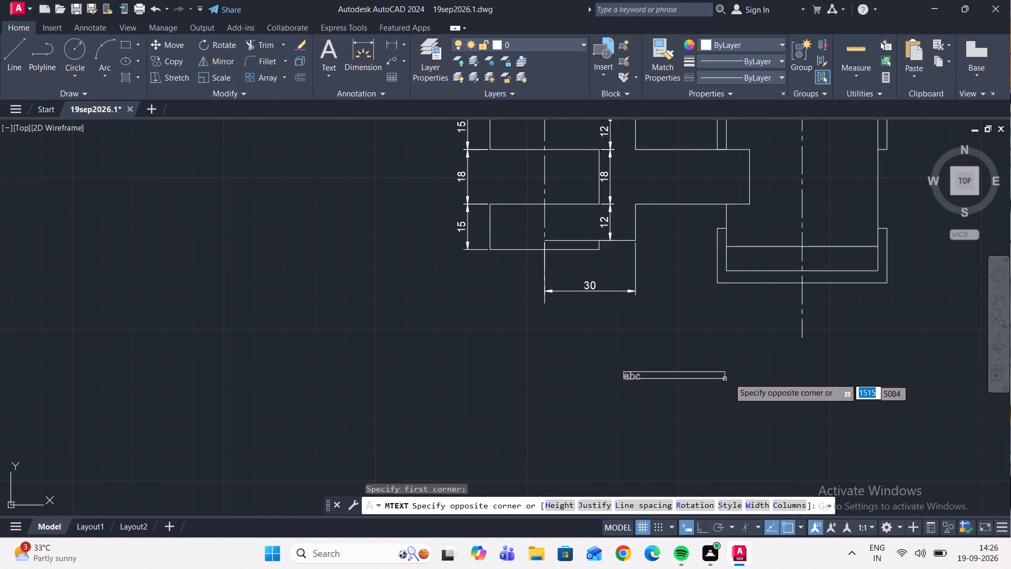
click(721, 395)
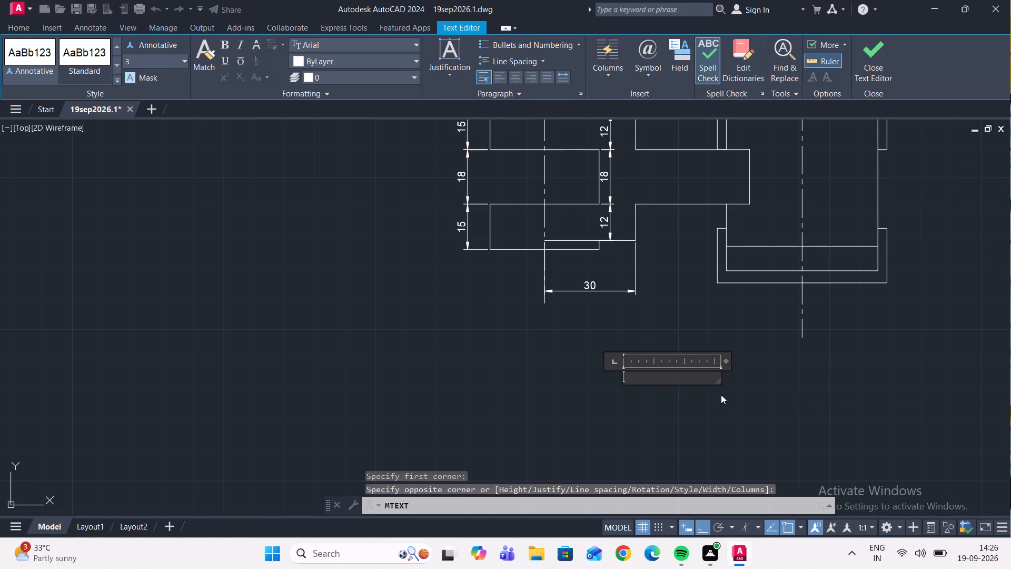
text(TO)
key(p)
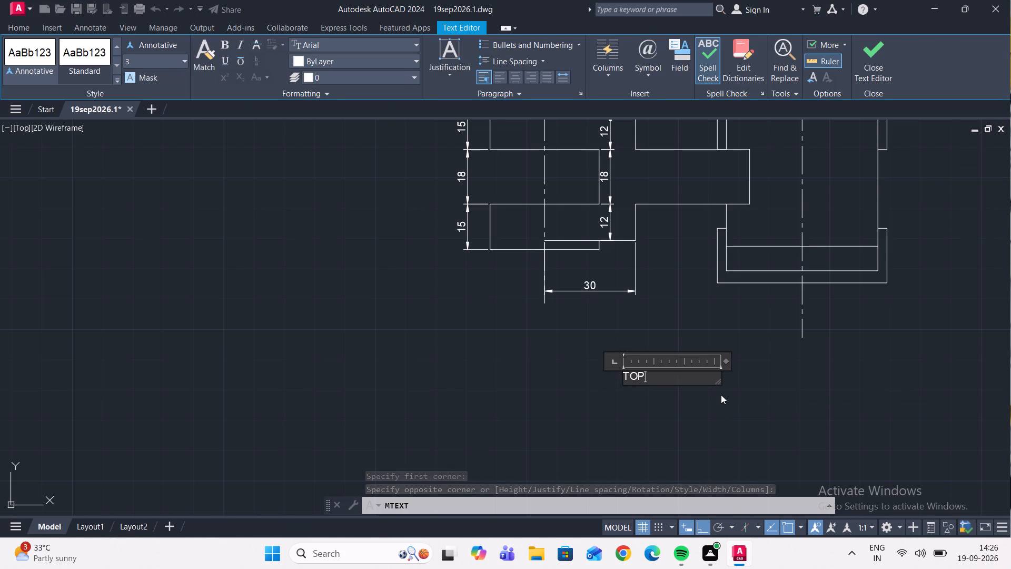
key(space)
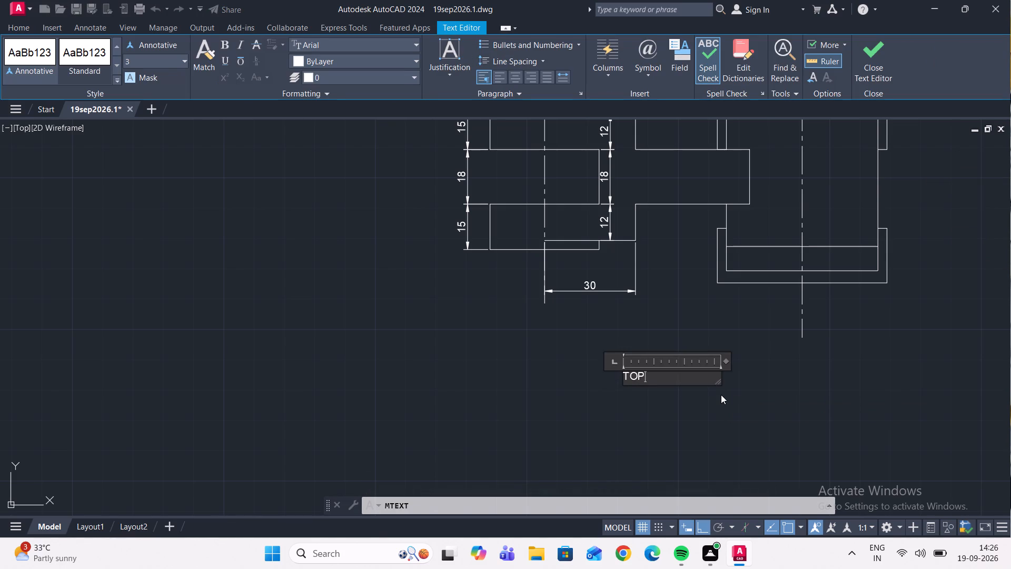
text(VIE)
key(BackSpace)
text(EW)
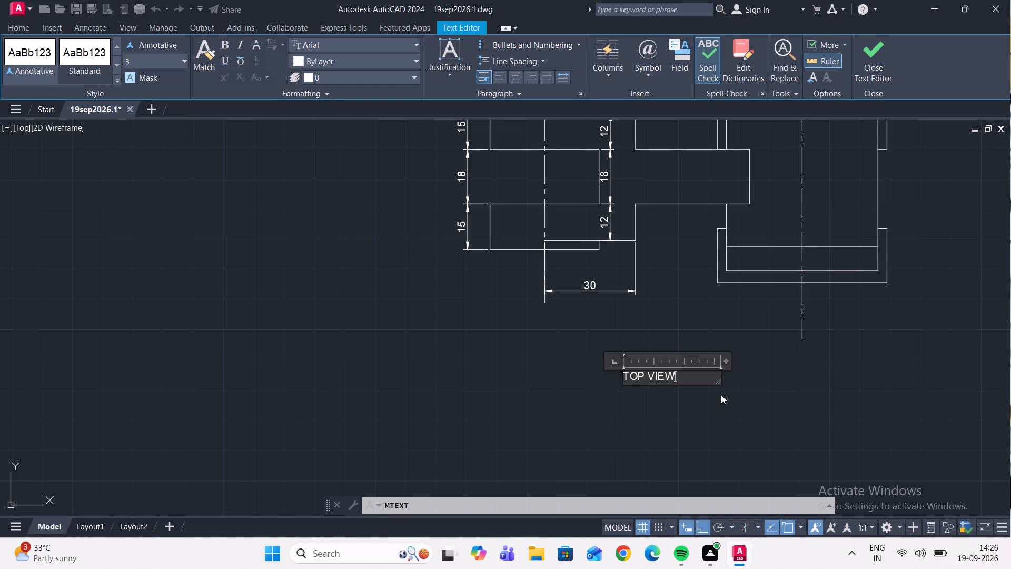
click(721, 395)
Move the TOP VIEW label horizontally to the right by about 17 units.
scroll(715, 384, down, 3)
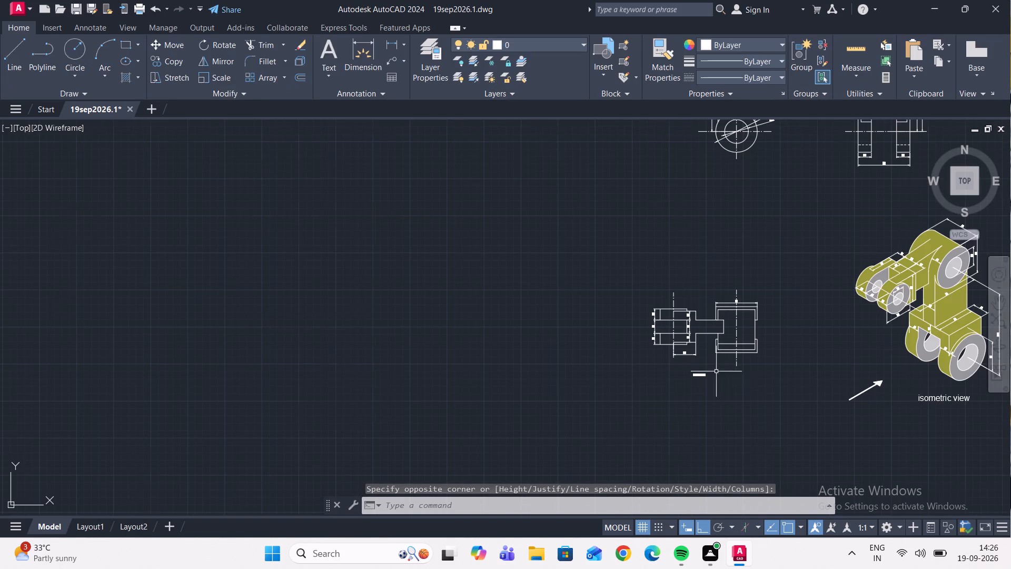
scroll(706, 387, up, 3)
drag(710, 377, 711, 357)
click(597, 295)
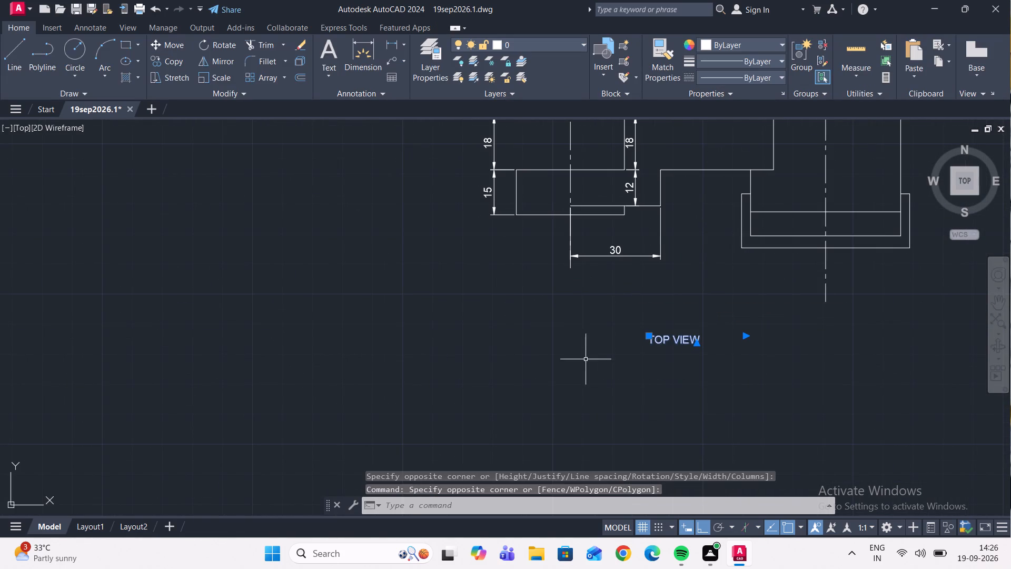
click(176, 47)
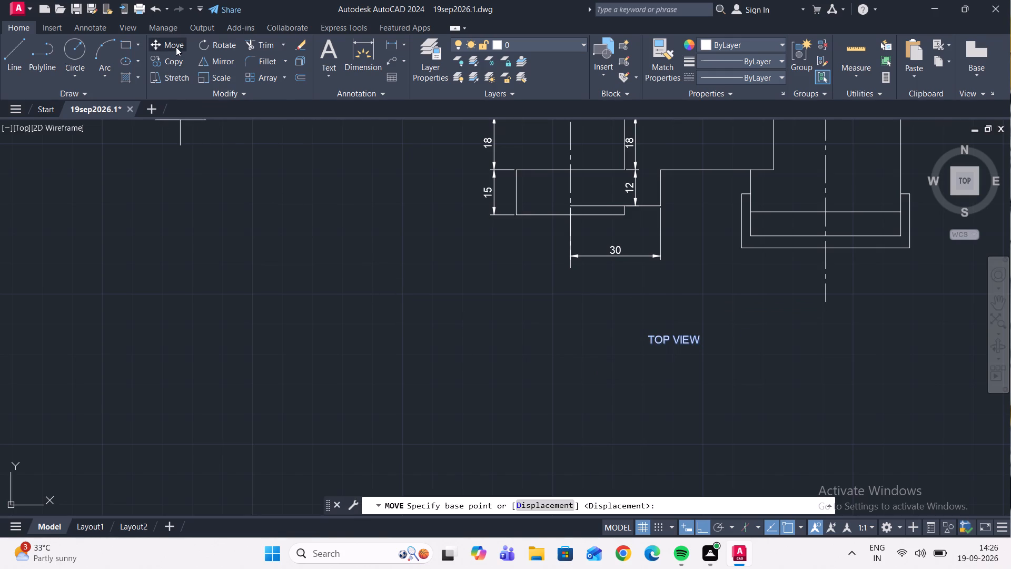
scroll(674, 346, up, 2)
click(604, 323)
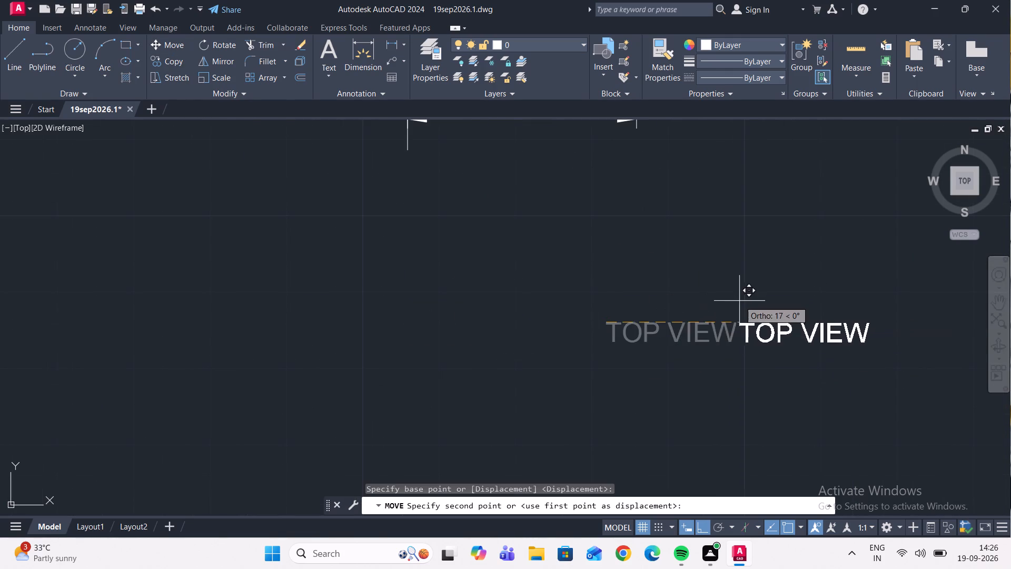
scroll(738, 301, down, 4)
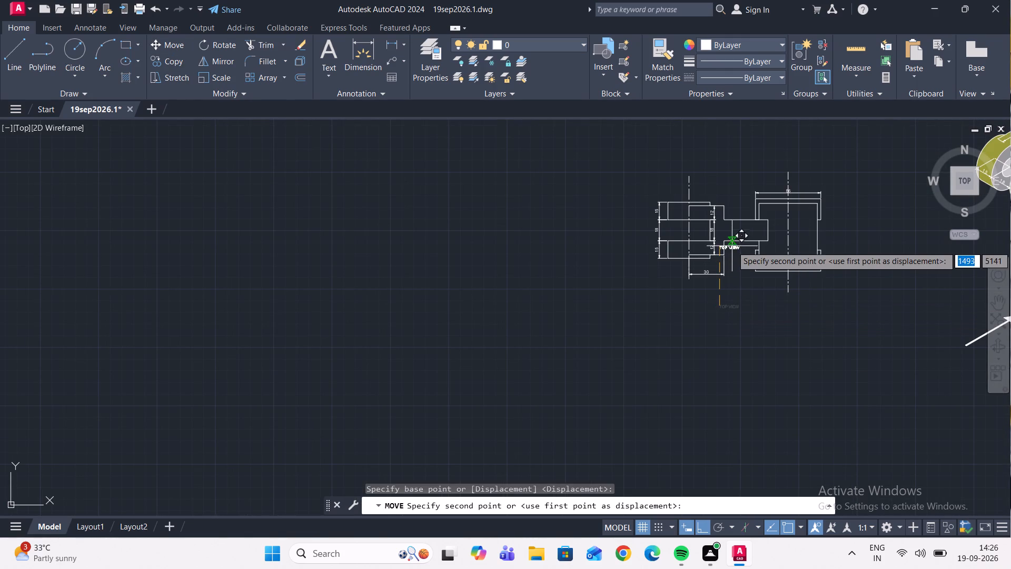
click(738, 309)
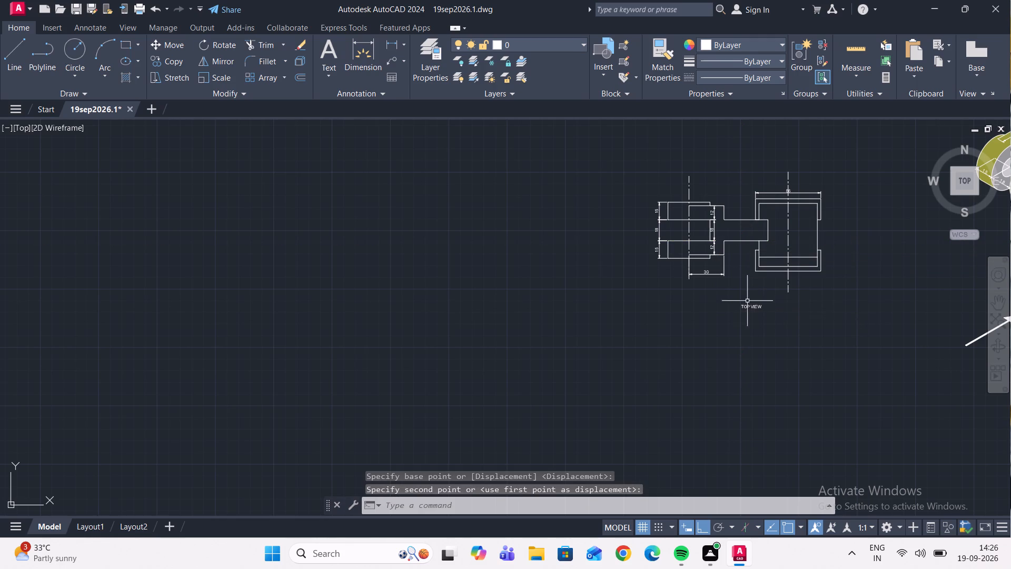
Set the TOP VIEW label's text height to 6.
scroll(761, 312, up, 2)
scroll(766, 314, down, 1)
middle_drag(774, 322, 580, 347)
scroll(597, 340, down, 2)
scroll(832, 365, up, 1)
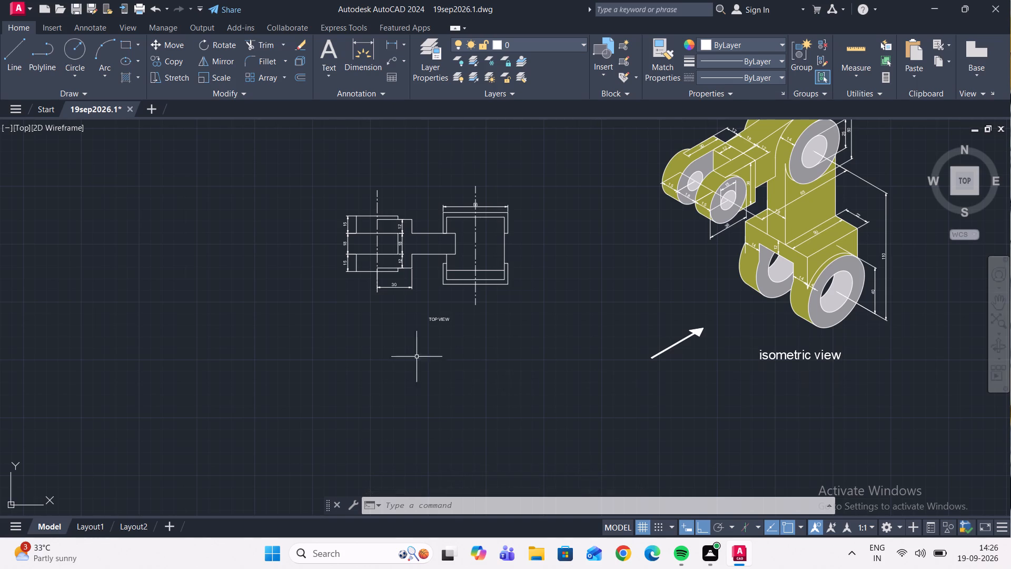
scroll(451, 342, up, 2)
drag(459, 317, 456, 303)
click(395, 250)
key(ctrl+1)
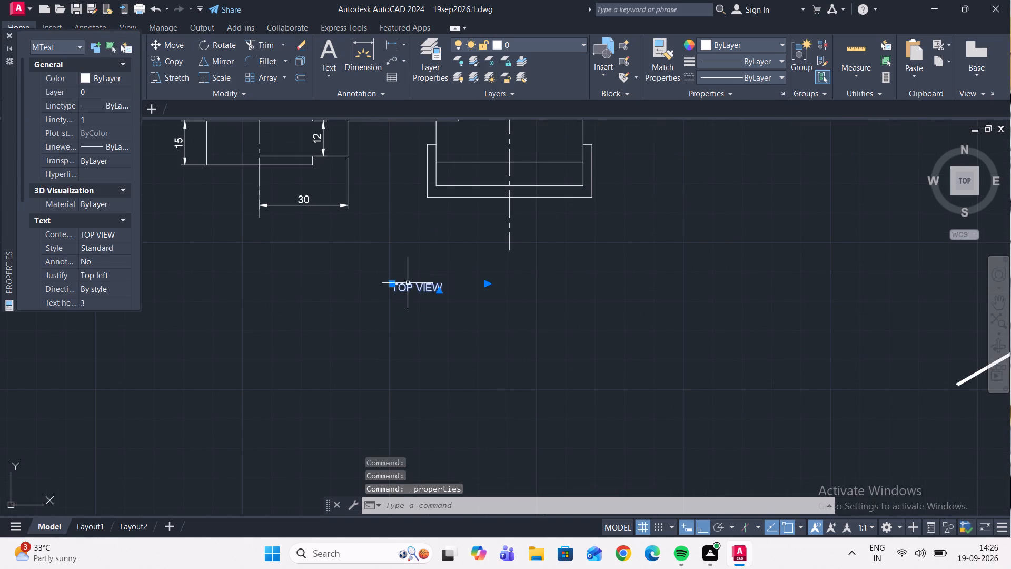
scroll(102, 253, down, 1)
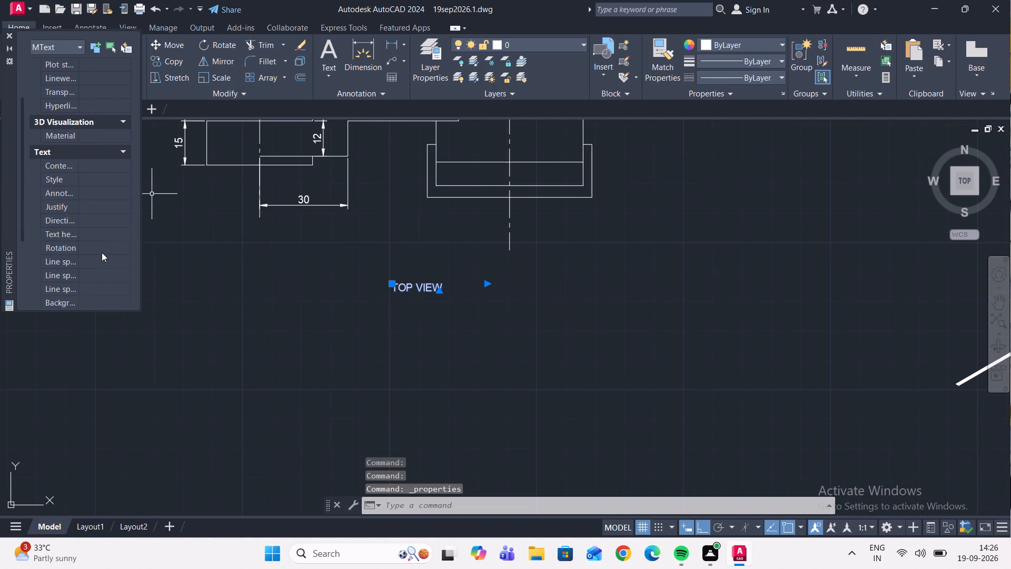
click(94, 228)
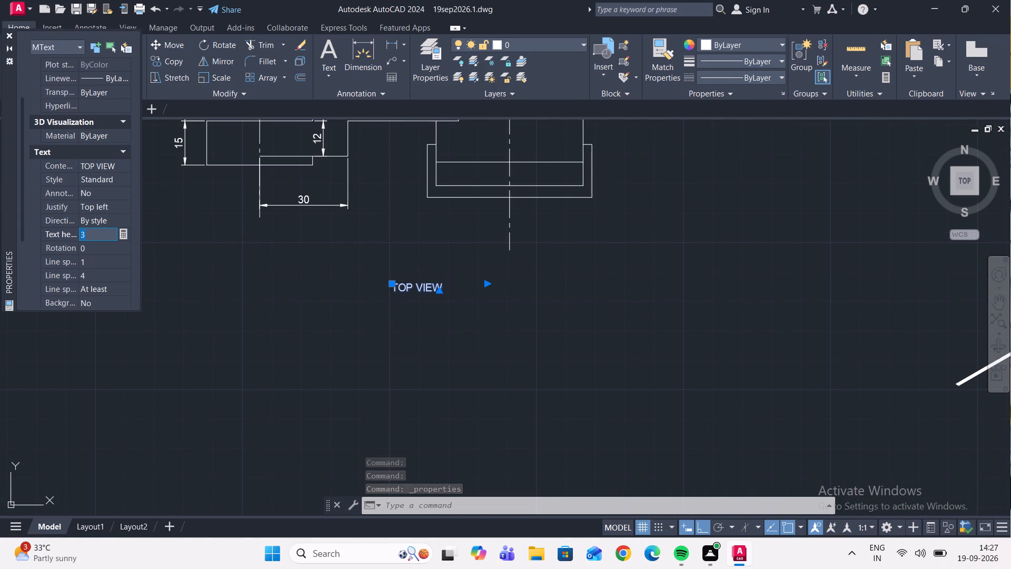
key(6)
key(Return)
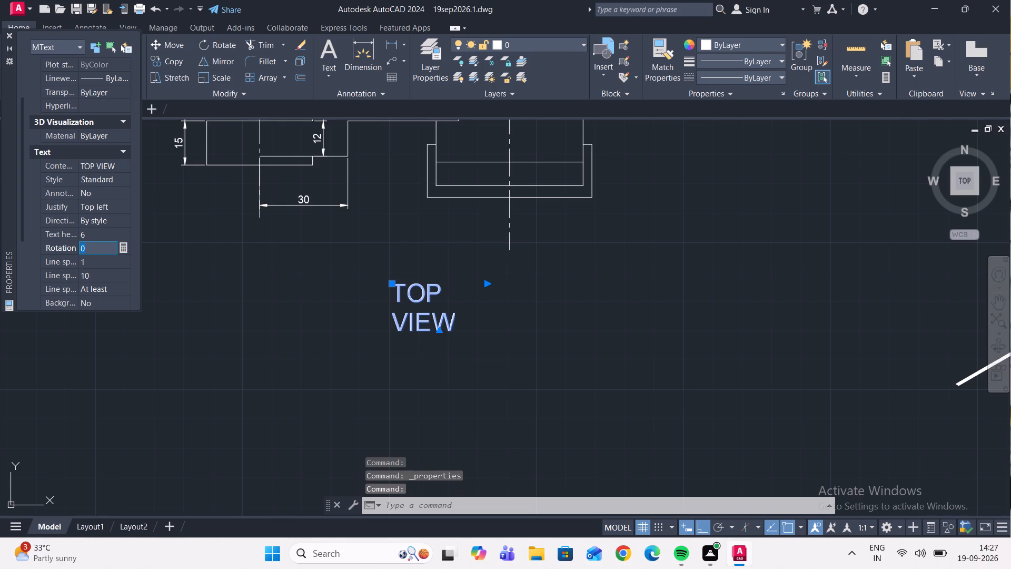
Widen the TOP VIEW label's text frame by about 10 units so both words fit on one line.
click(487, 283)
click(517, 283)
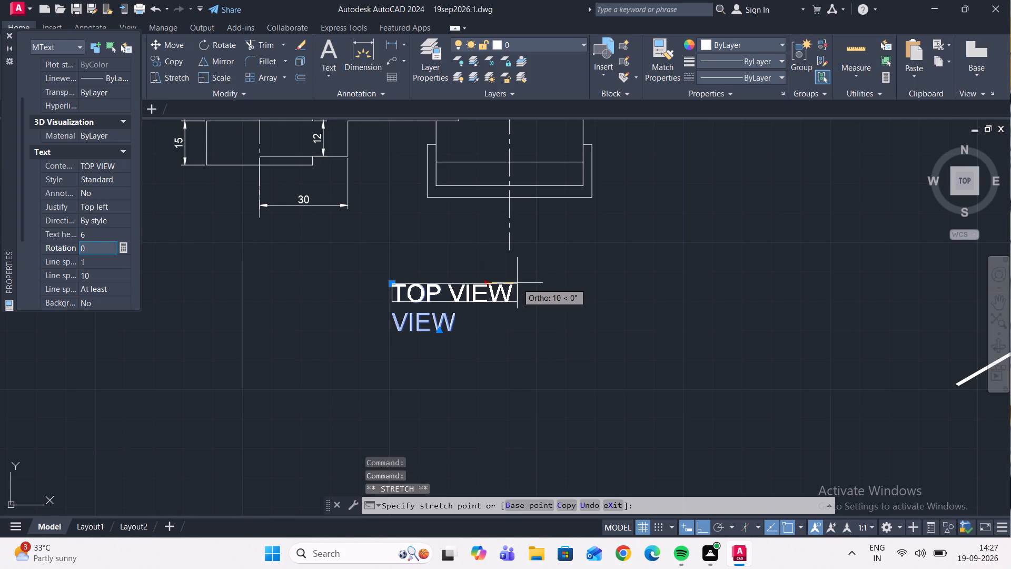
key(Escape)
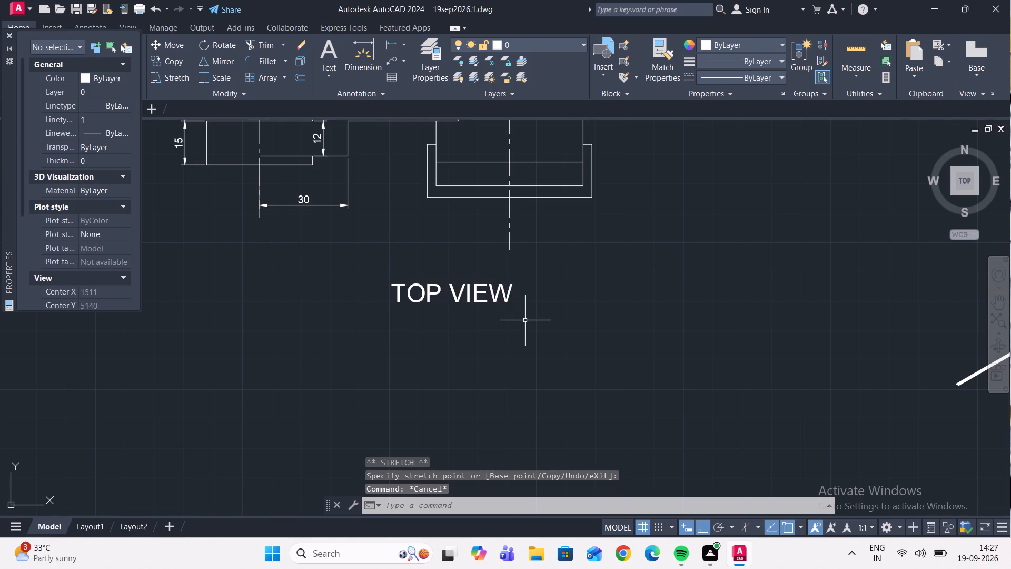
scroll(525, 320, down, 2)
middle_drag(521, 318, 559, 392)
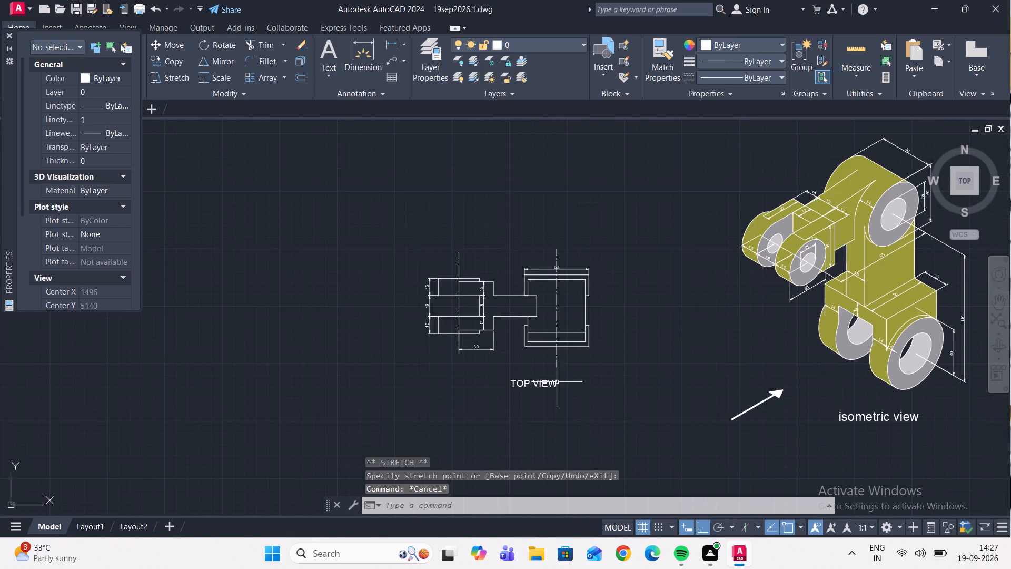
scroll(557, 382, up, 2)
middle_click(557, 416)
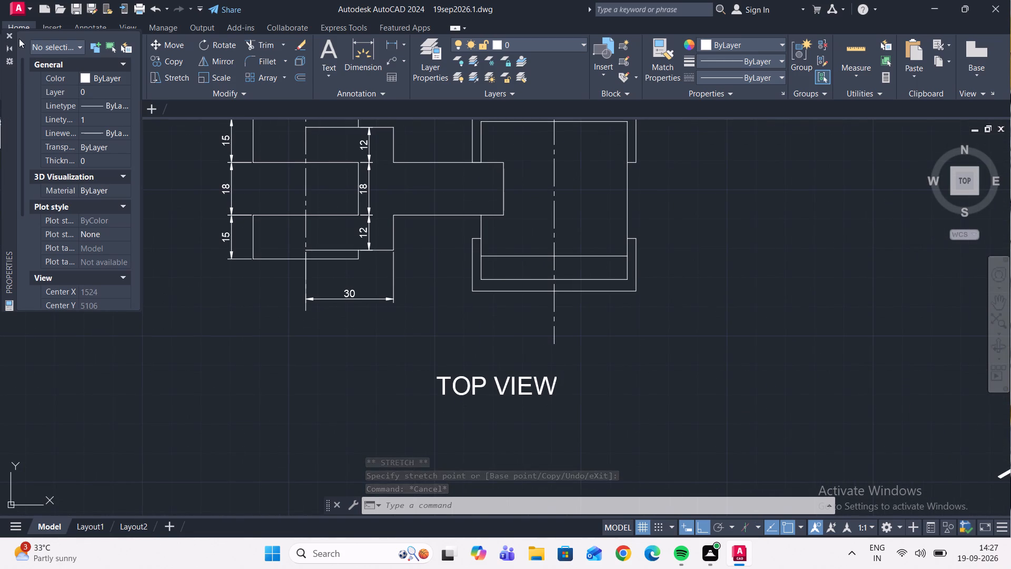
click(8, 37)
Move the enlarged TOP VIEW label horizontally back to the left, roughly centred beneath the top view.
scroll(527, 414, up, 1)
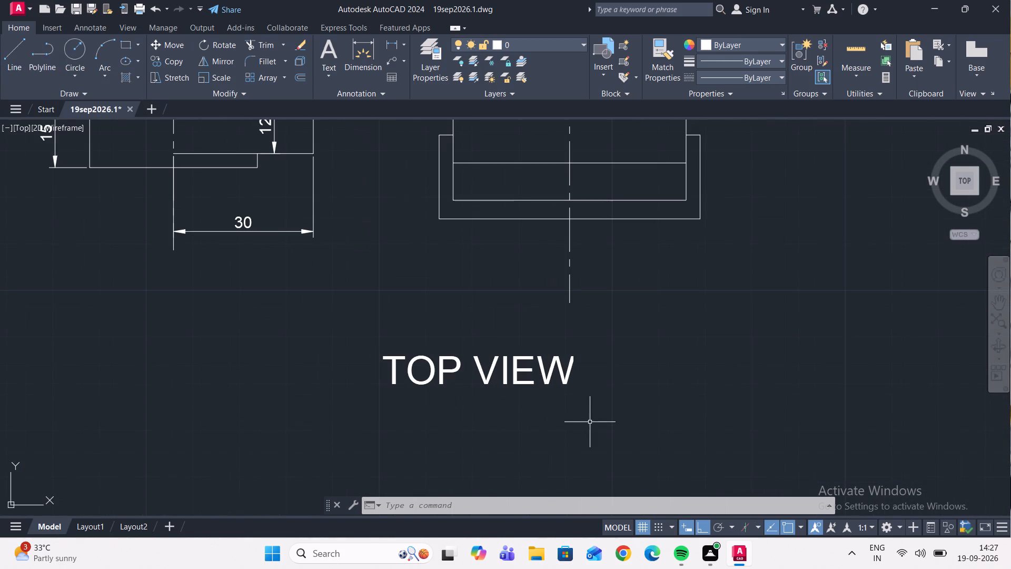
drag(602, 421, 607, 403)
click(381, 307)
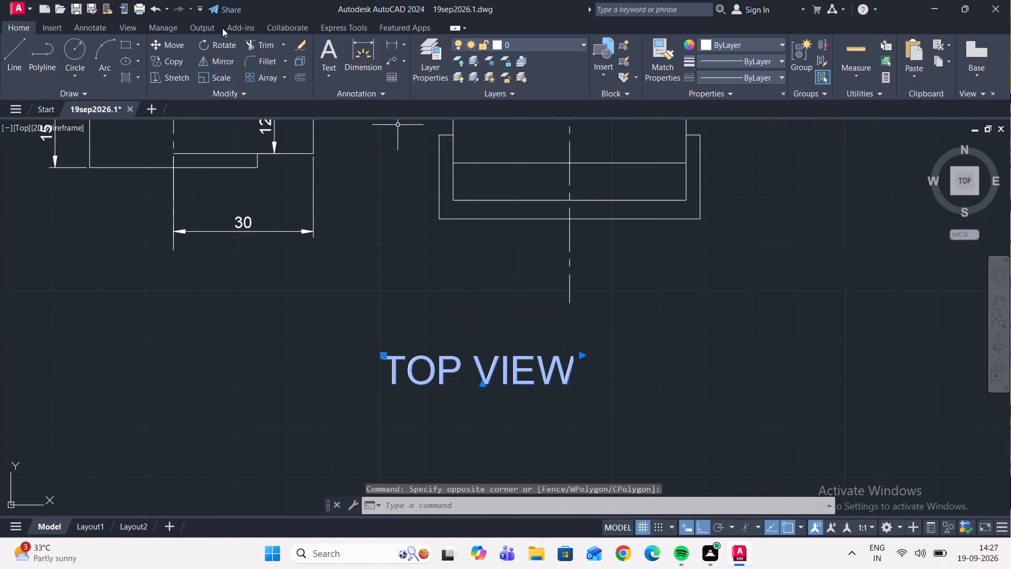
click(152, 46)
click(382, 358)
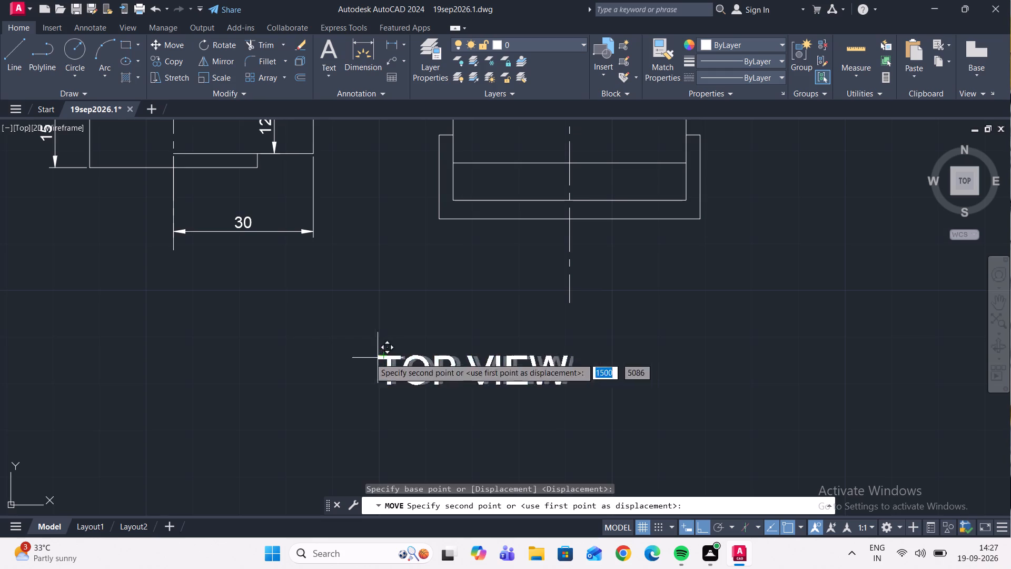
click(306, 344)
scroll(381, 314, down, 4)
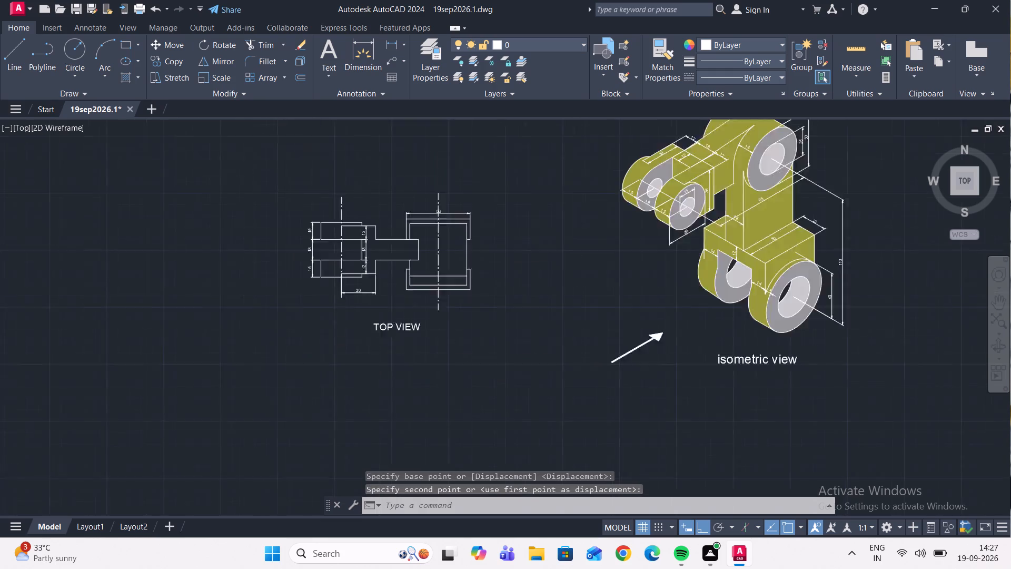
Add a multiline text label reading FRONT VIEW beneath the forked view with the 70 mm overall width dimension.
middle_drag(455, 361, 562, 446)
middle_drag(582, 371, 588, 443)
middle_drag(559, 376, 566, 444)
scroll(574, 371, up, 1)
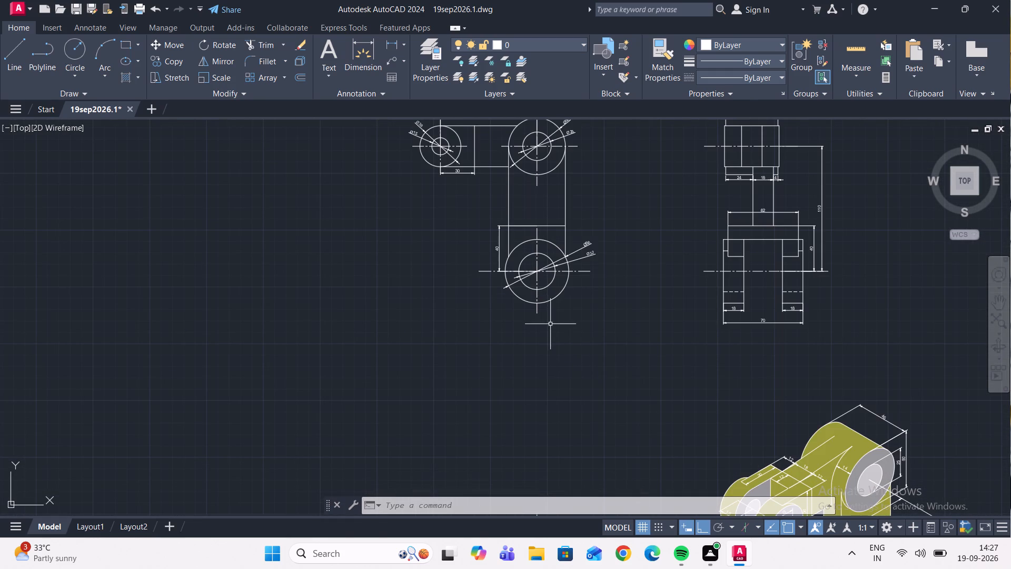
scroll(550, 313, down, 1)
scroll(590, 345, down, 1)
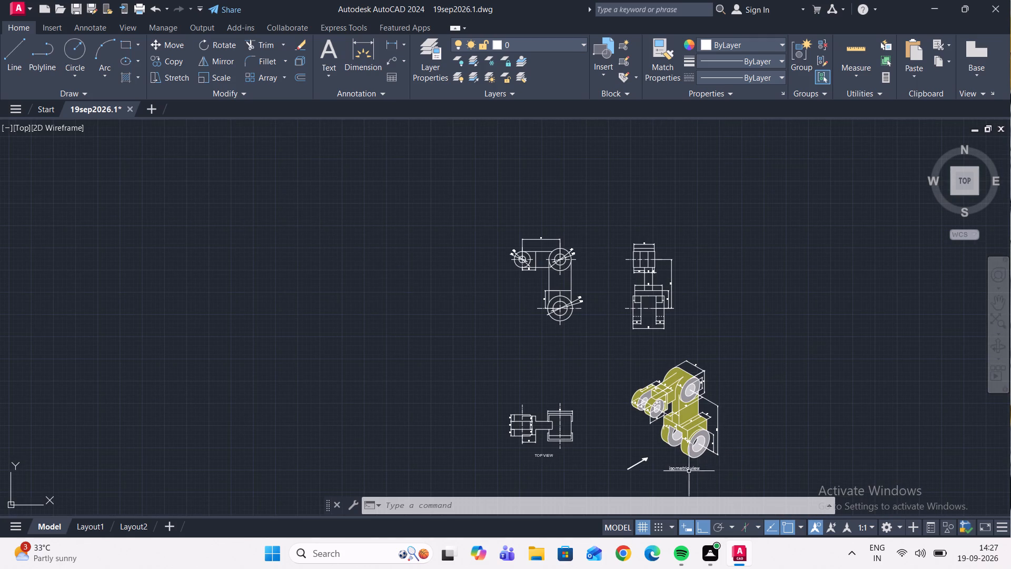
scroll(658, 346, up, 2)
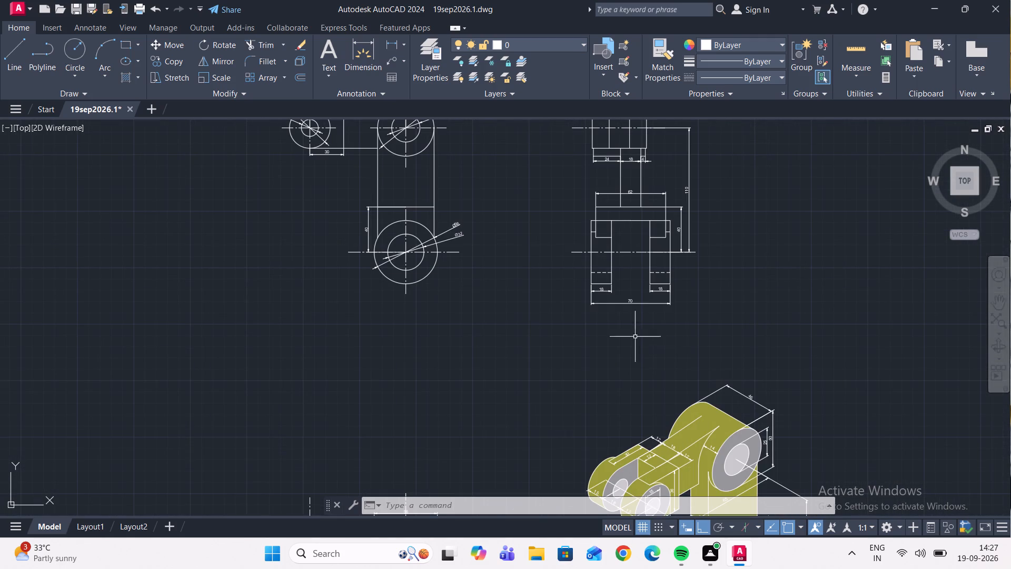
click(329, 60)
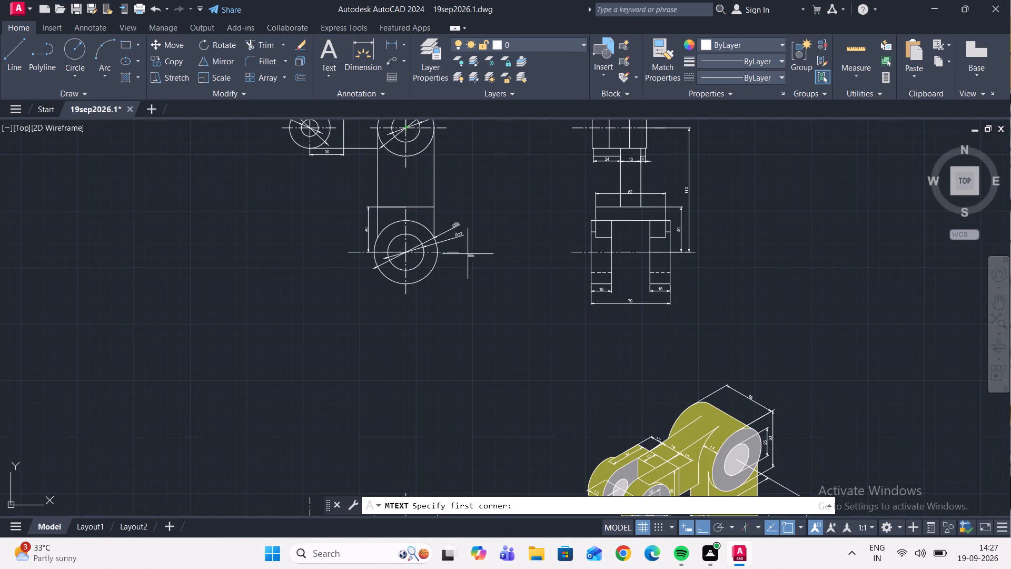
click(605, 332)
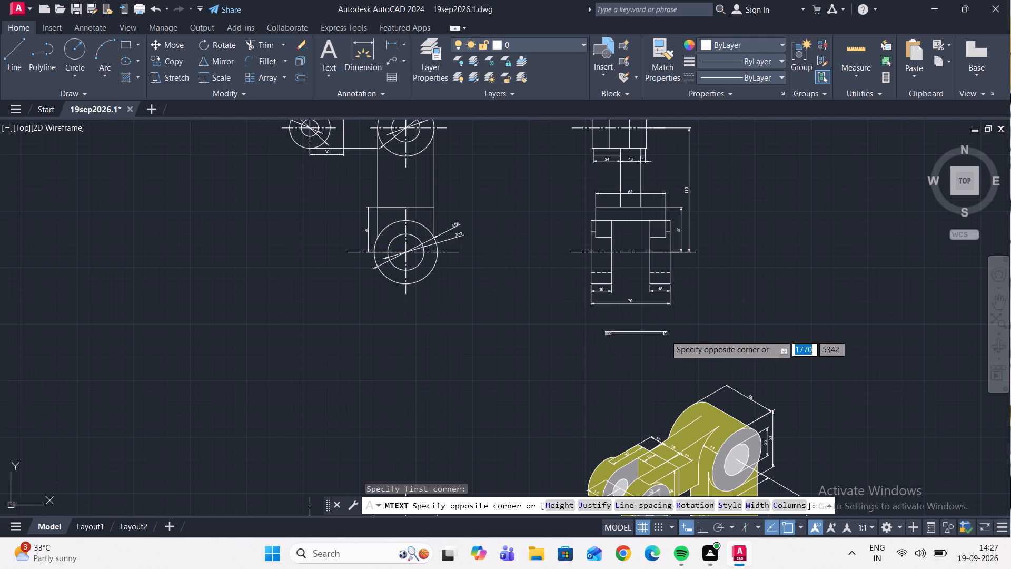
click(665, 347)
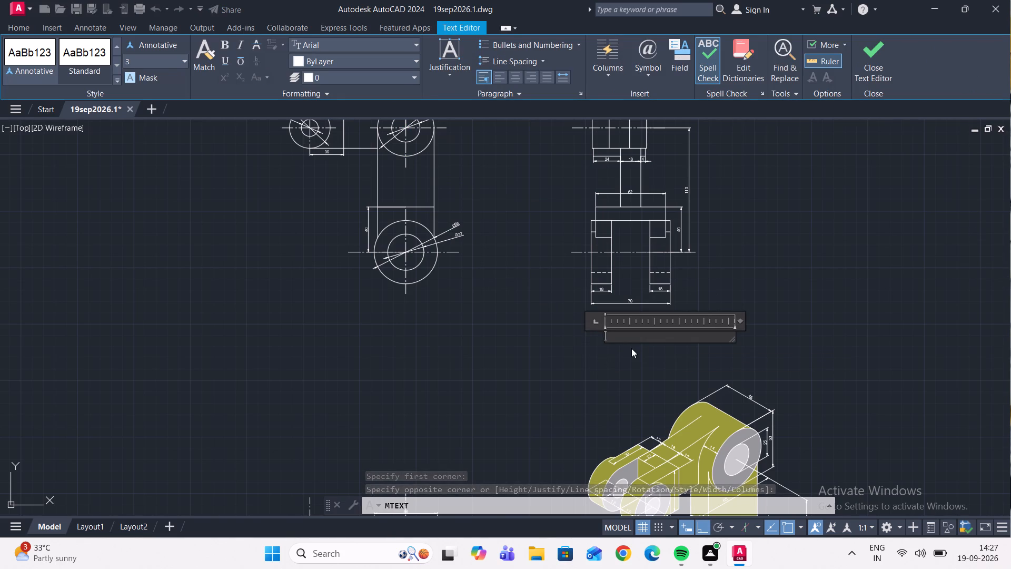
text(FR)
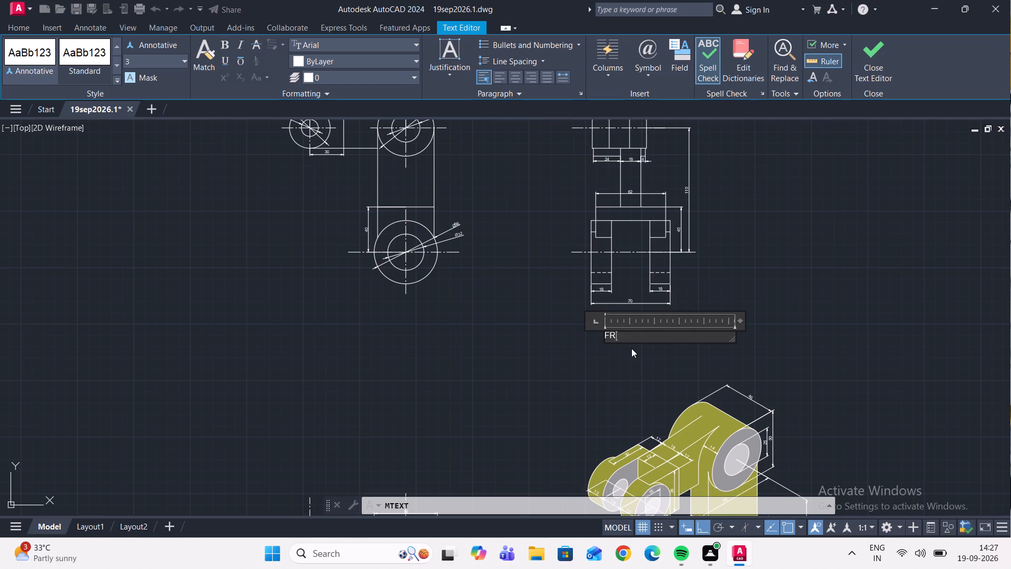
key(o)
key(n)
text(T)
key(space)
key(v)
key(i)
text(EW)
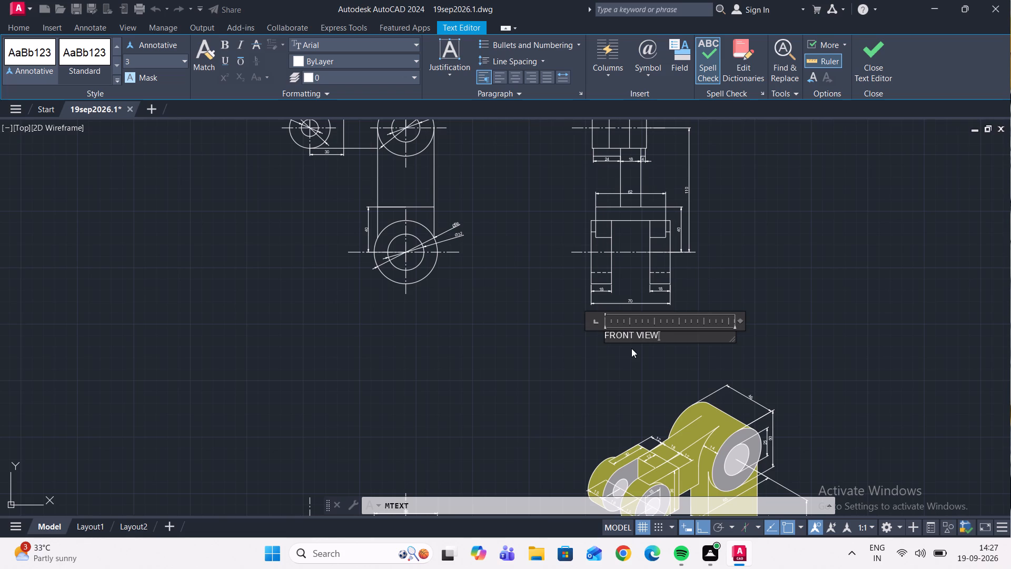
click(631, 348)
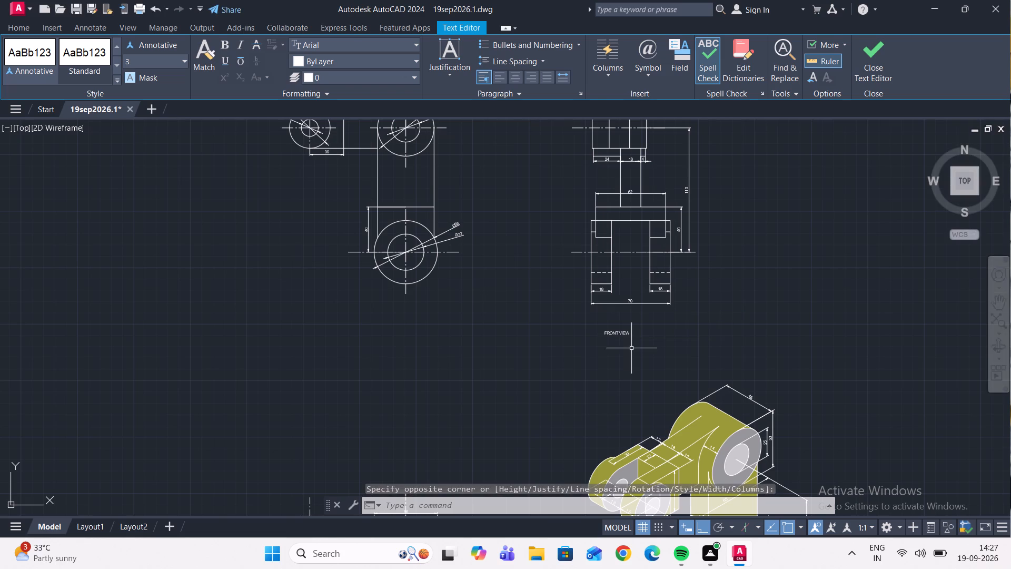
Set the FRONT VIEW label's text height to 6.
scroll(619, 336, up, 1)
click(657, 359)
click(528, 311)
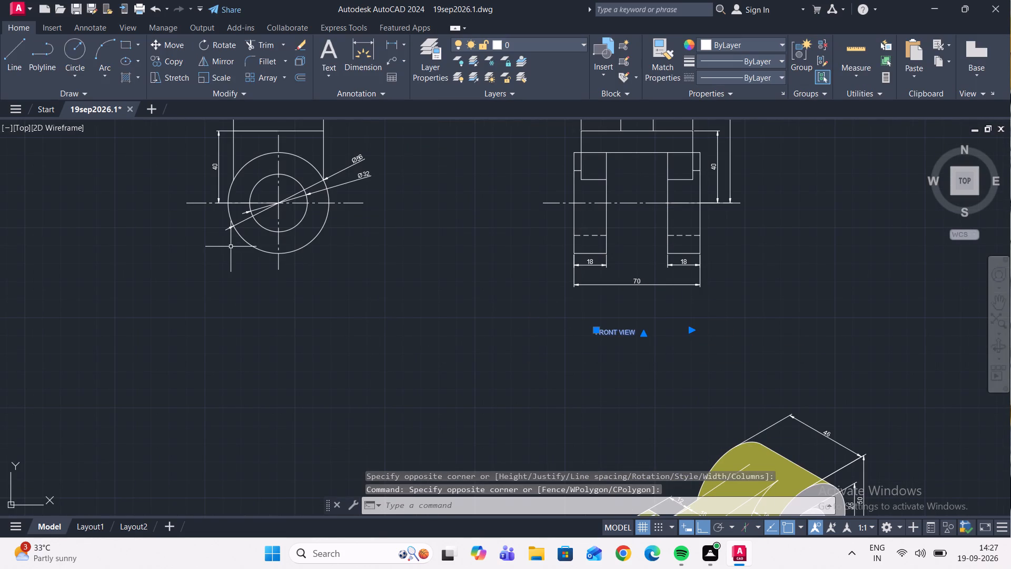
right_click(244, 239)
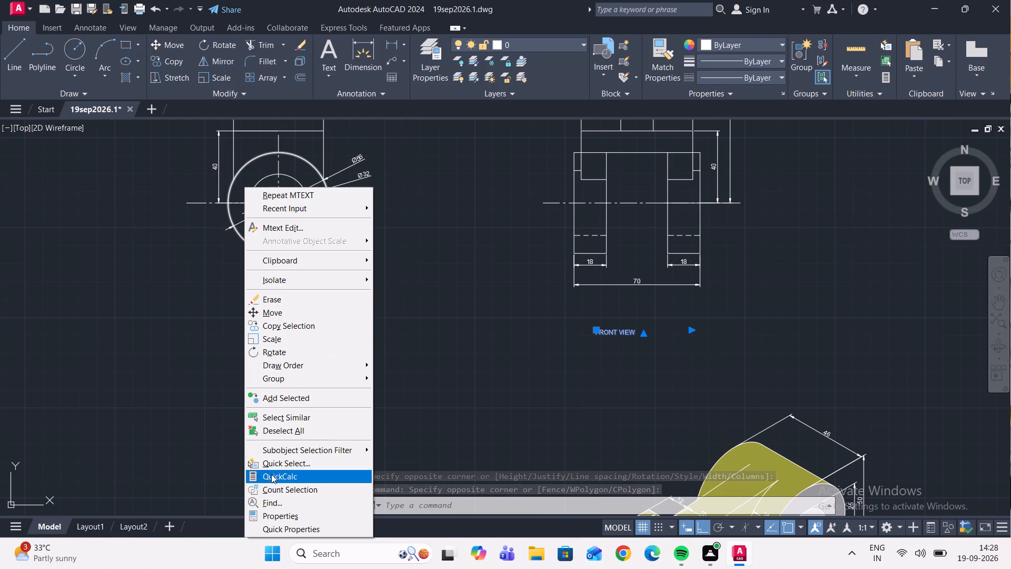
click(282, 512)
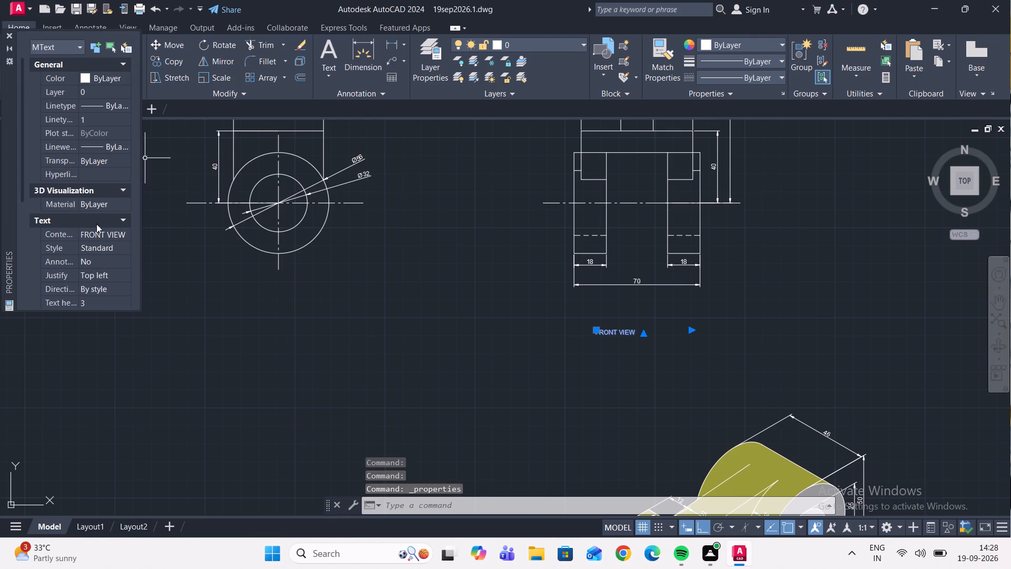
scroll(105, 270, down, 1)
click(98, 242)
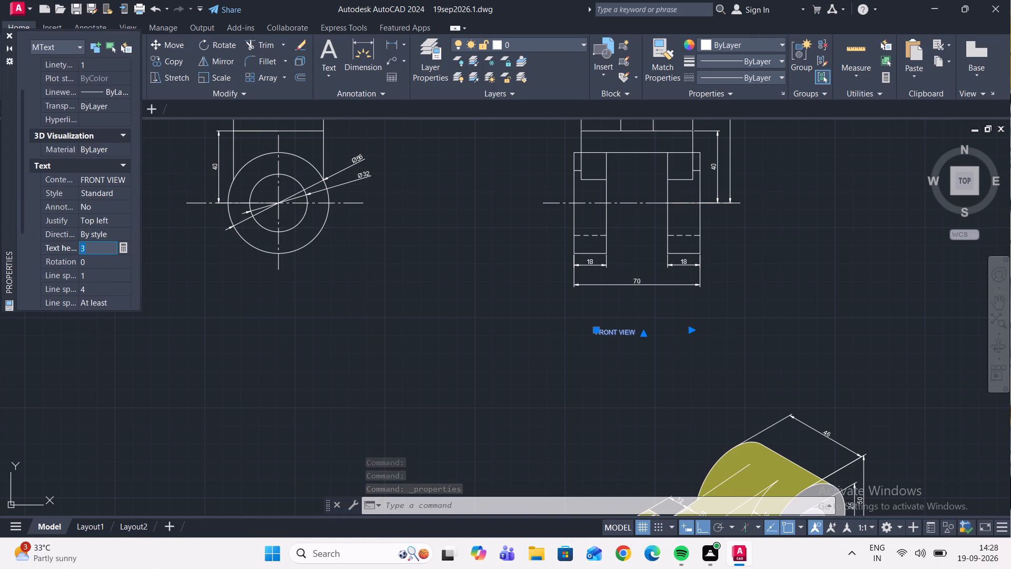
key(6)
key(Return)
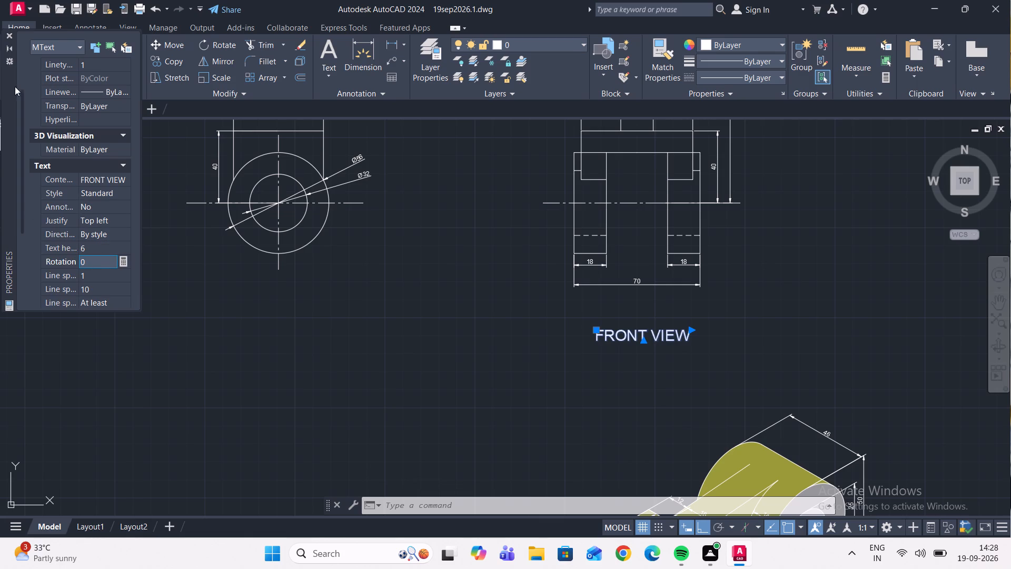
click(12, 35)
scroll(638, 344, up, 2)
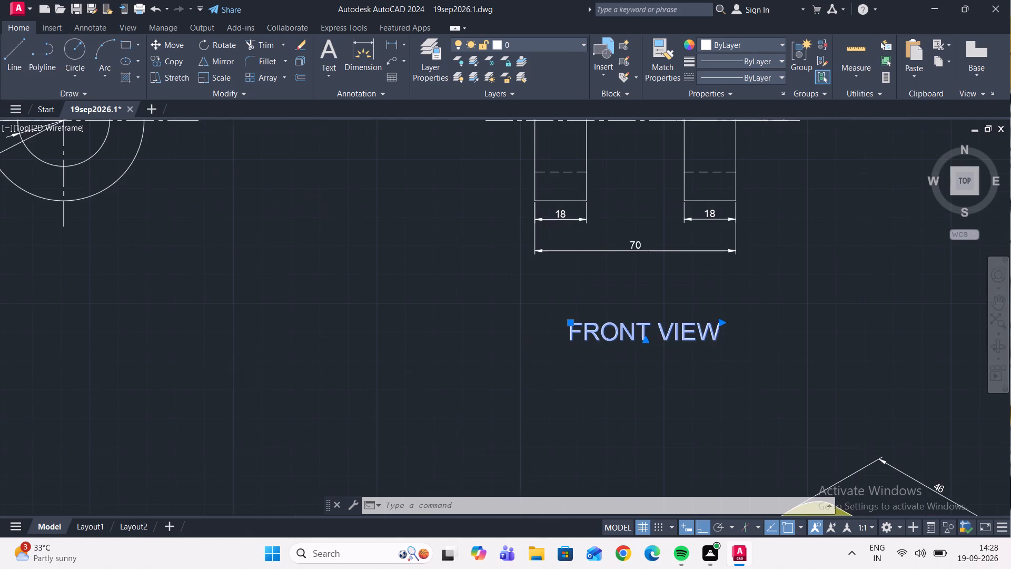
key(Escape)
Add a multiline text label reading SIDE VIEW beneath the lower Ø56 circle of the L-shaped bracket view.
scroll(738, 347, down, 4)
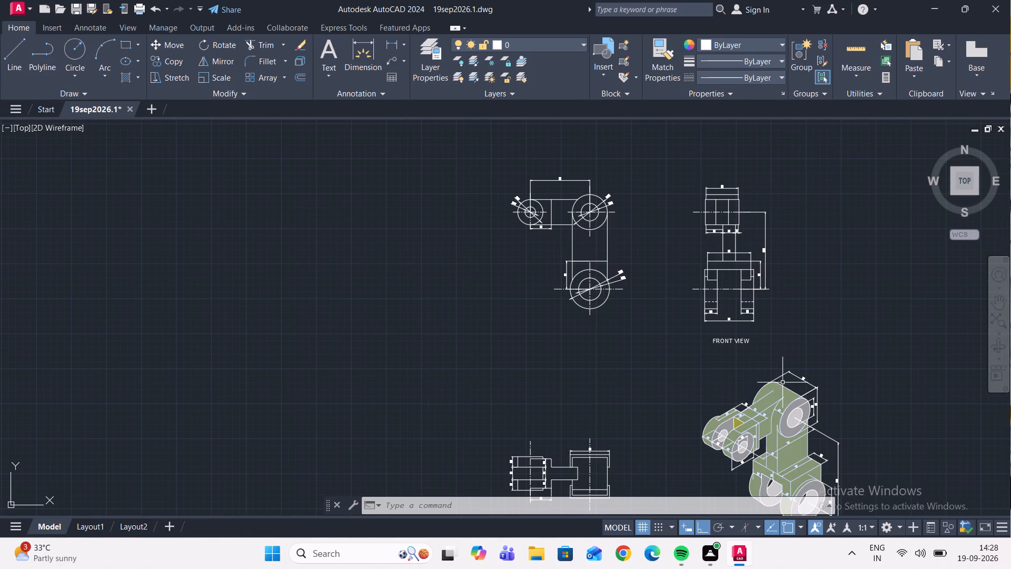
scroll(722, 367, down, 2)
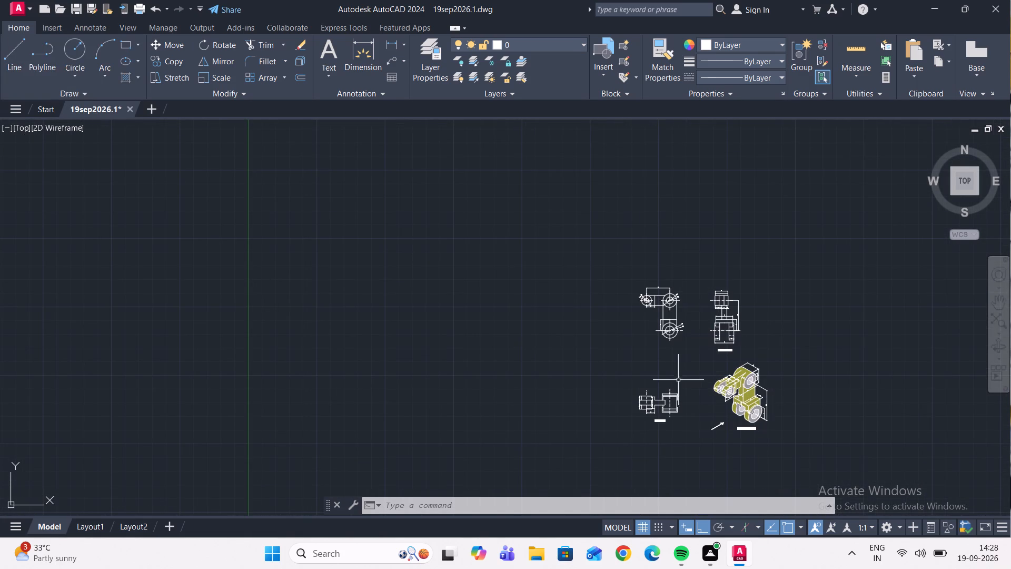
scroll(681, 347, up, 3)
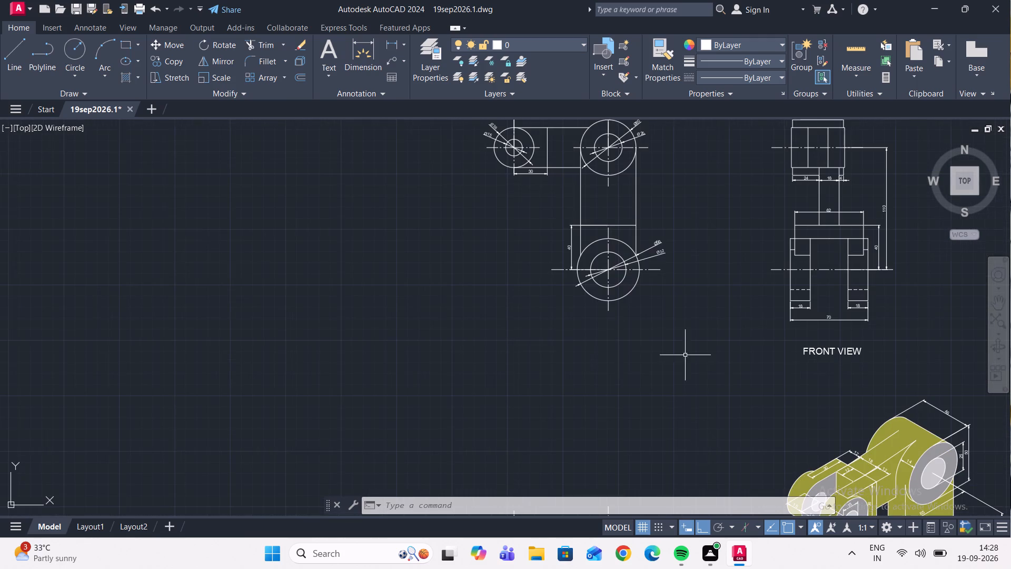
click(326, 52)
click(573, 320)
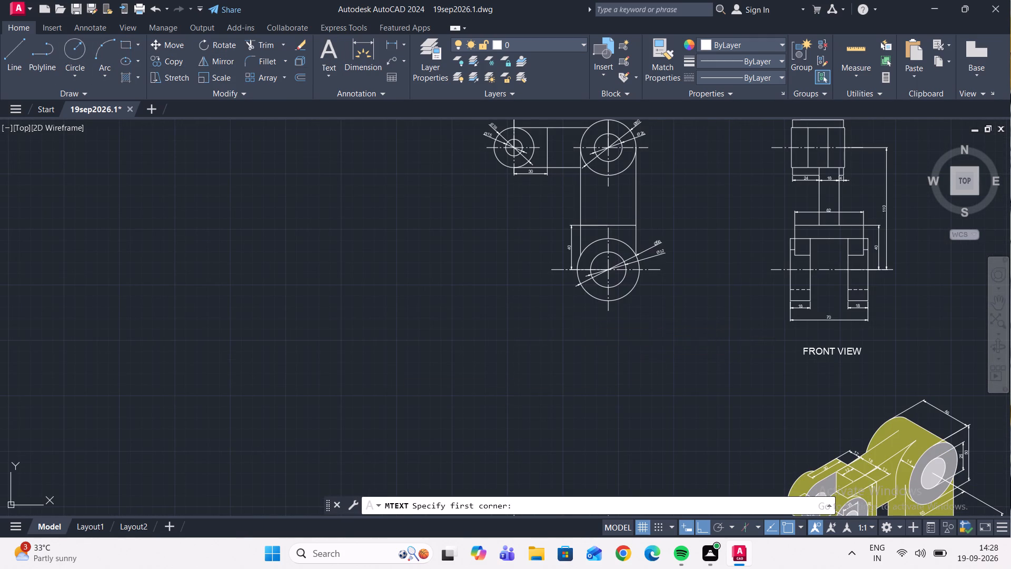
click(643, 338)
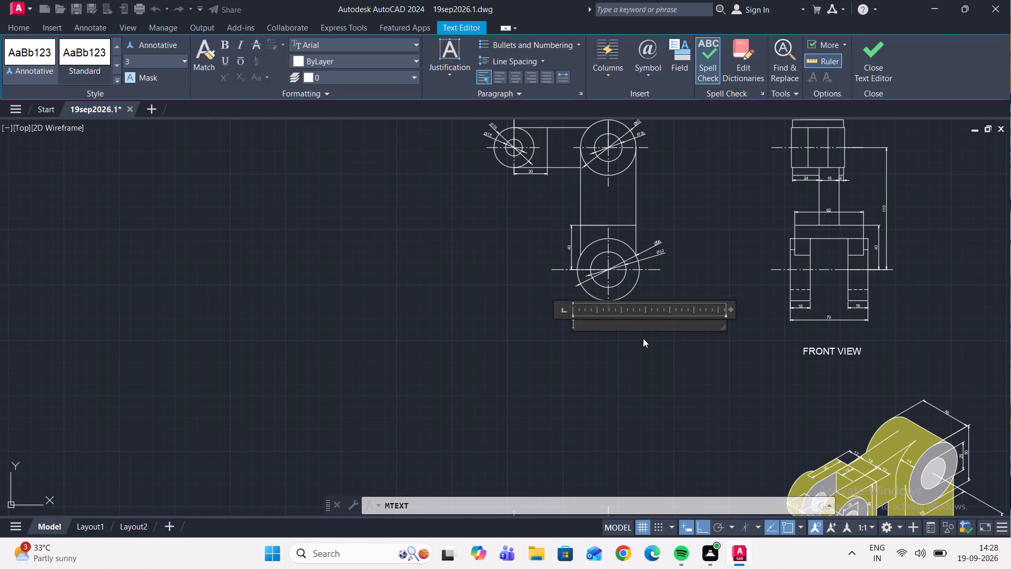
key(s)
key(i)
text(DE)
key(space)
text(VIE)
key(w)
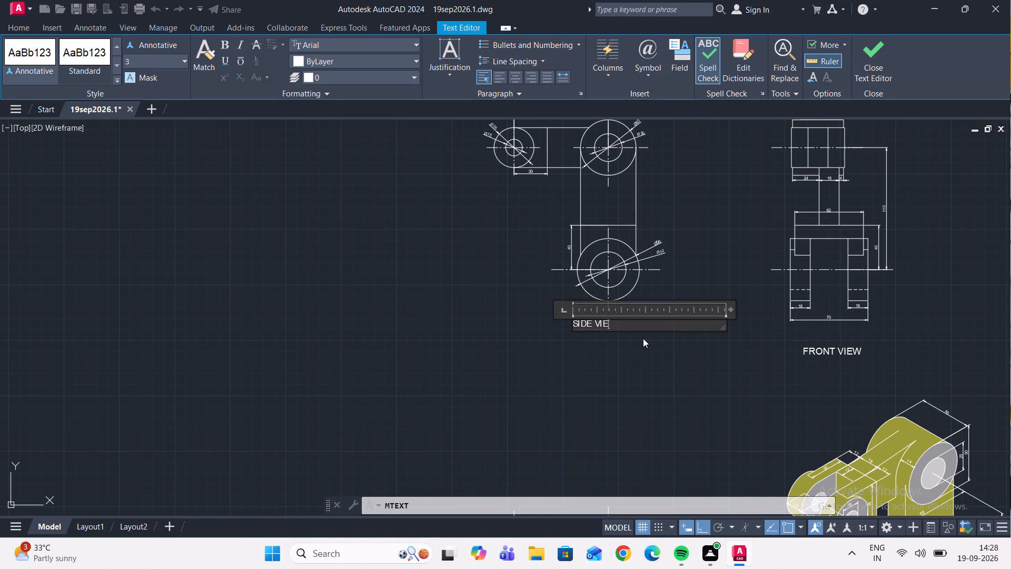
click(643, 338)
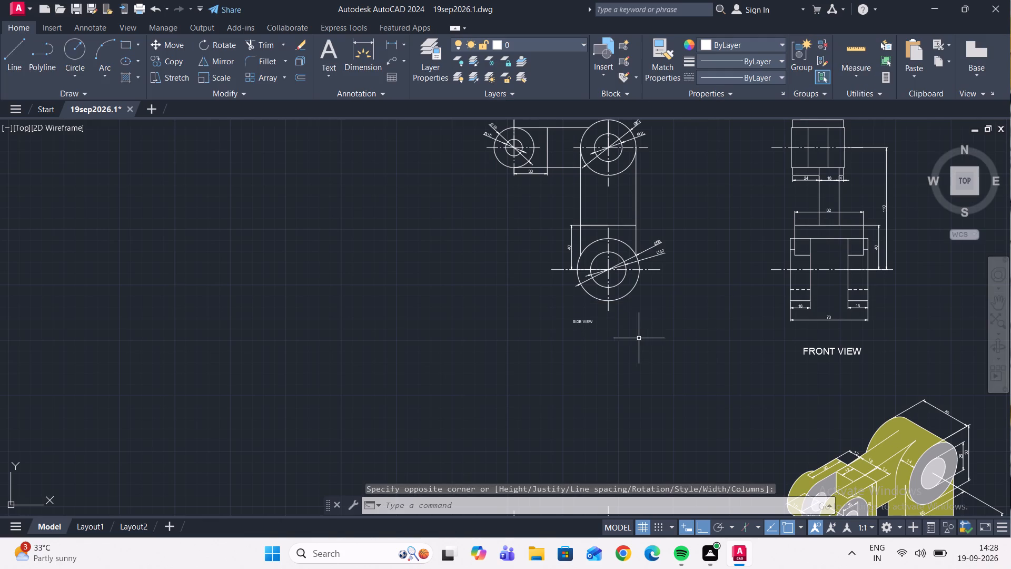
Set the SIDE VIEW label's text height to 6.
scroll(608, 322, up, 3)
drag(592, 361, 581, 352)
click(378, 261)
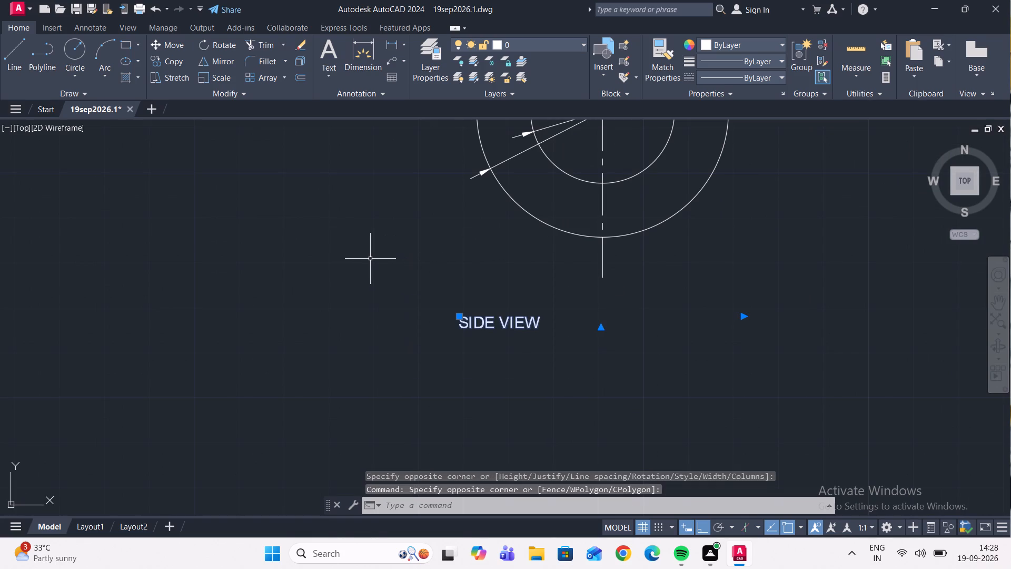
right_click(177, 150)
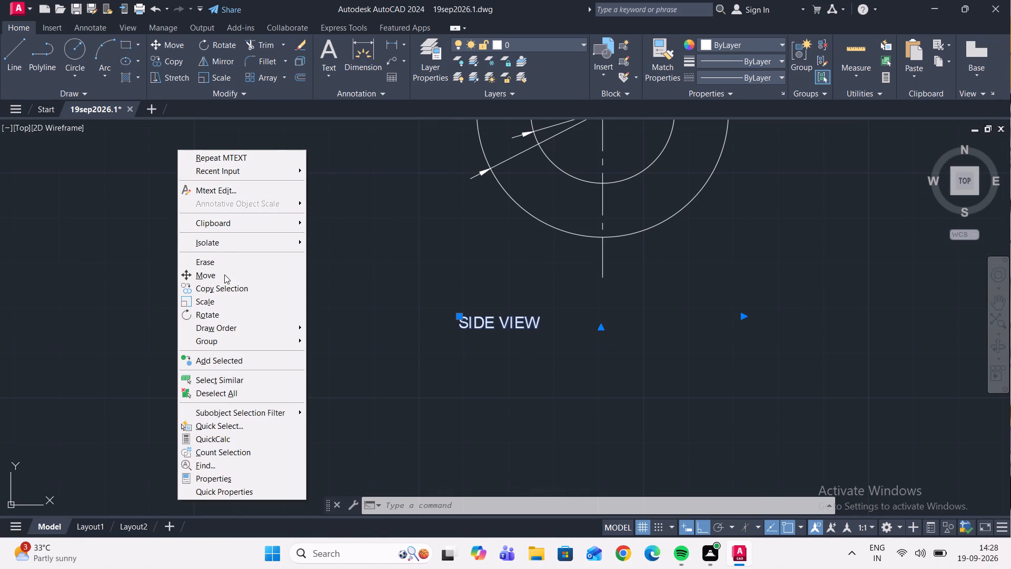
click(234, 478)
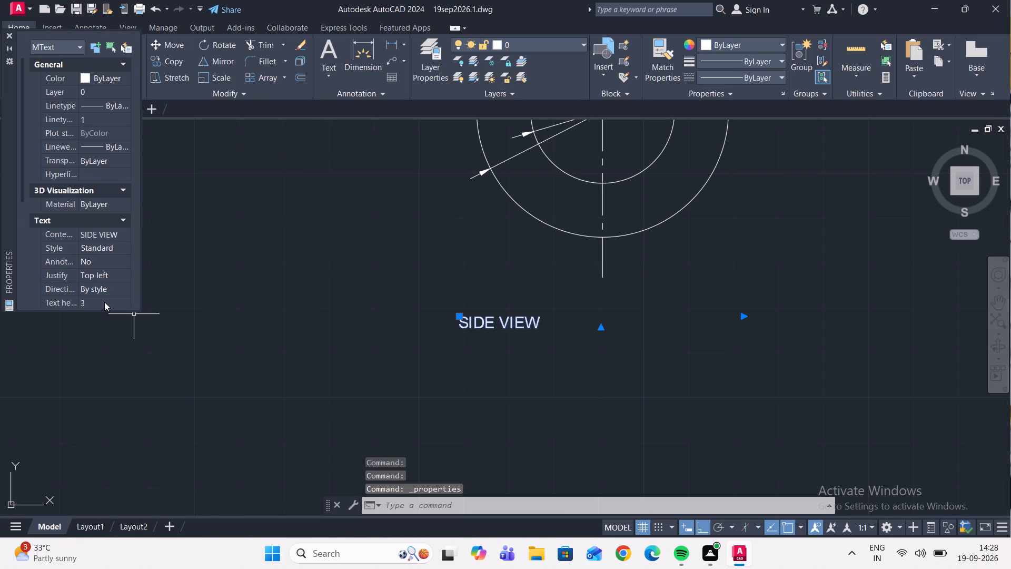
click(104, 302)
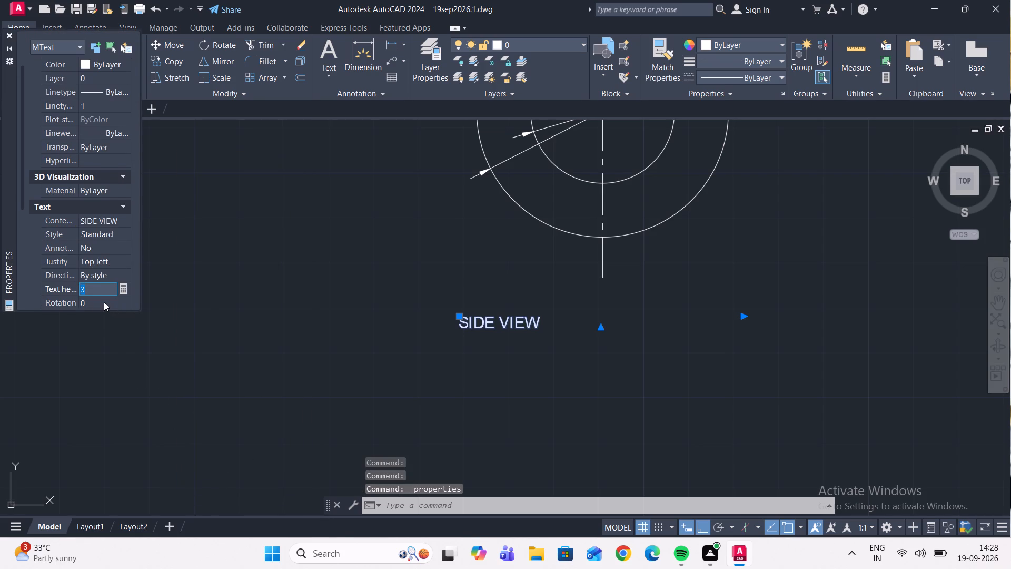
key(6)
key(Return)
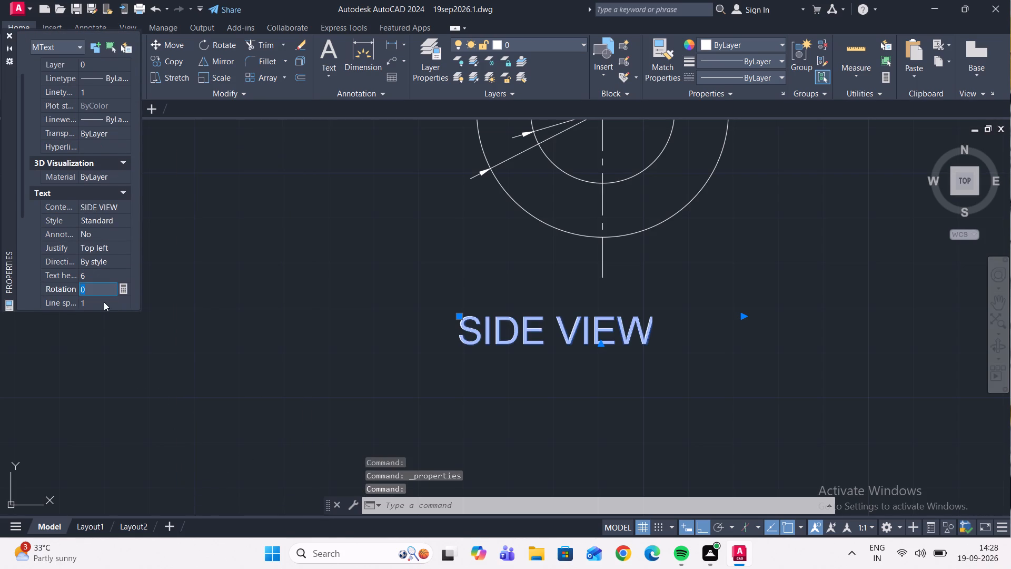
click(176, 325)
click(113, 355)
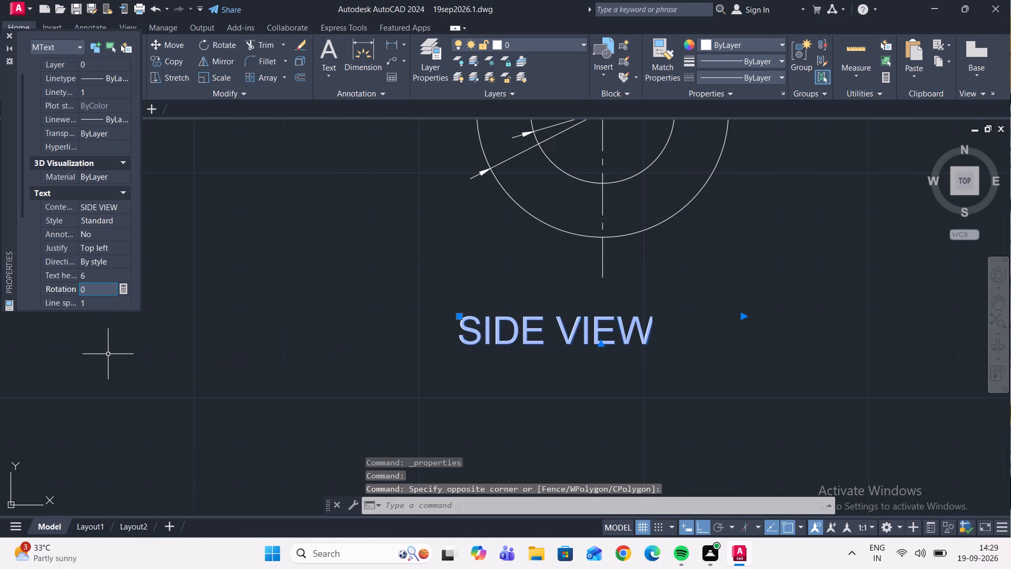
key(Escape)
scroll(418, 289, down, 1)
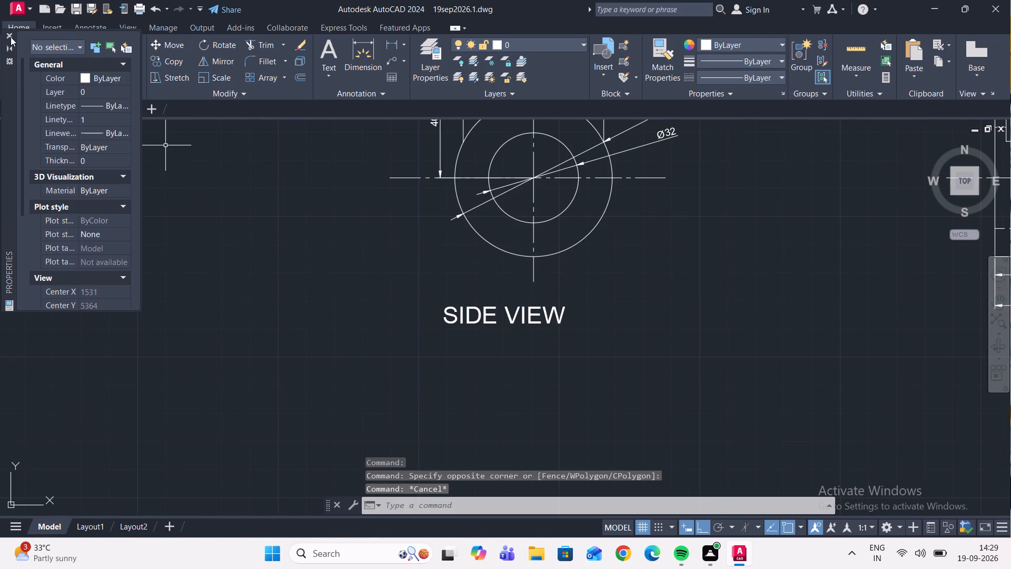
double_click(9, 36)
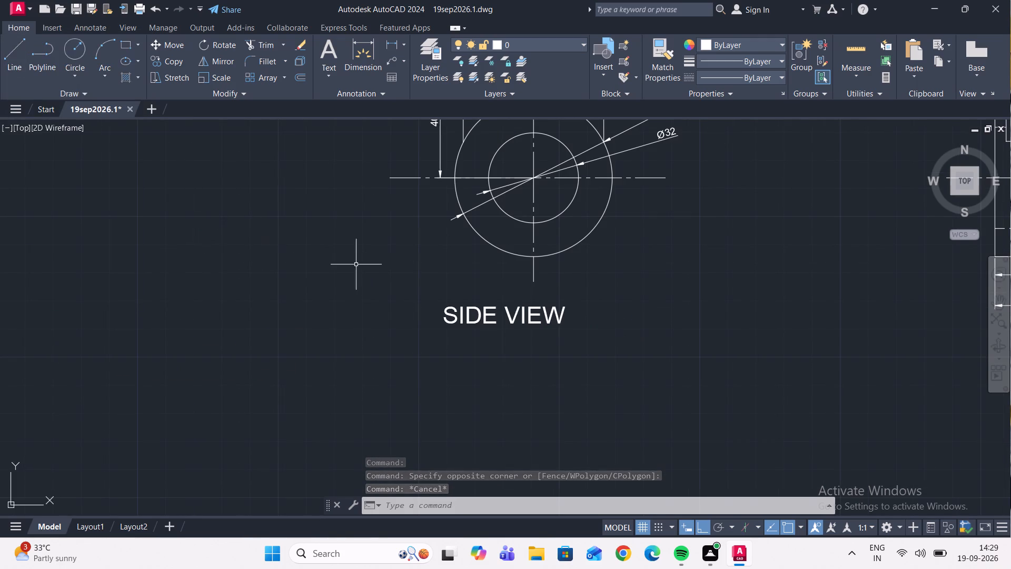
scroll(379, 280, up, 1)
scroll(379, 280, down, 2)
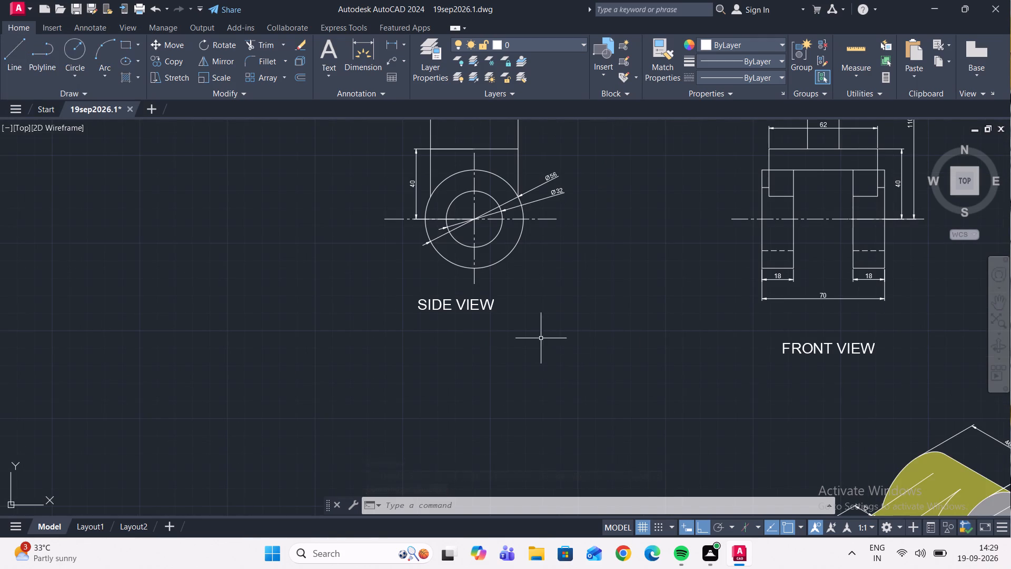
Move the SIDE VIEW label about 10 mm horizontally so it sits centred beneath the lower Ø56 circle.
click(540, 338)
click(376, 281)
scroll(465, 301, up, 1)
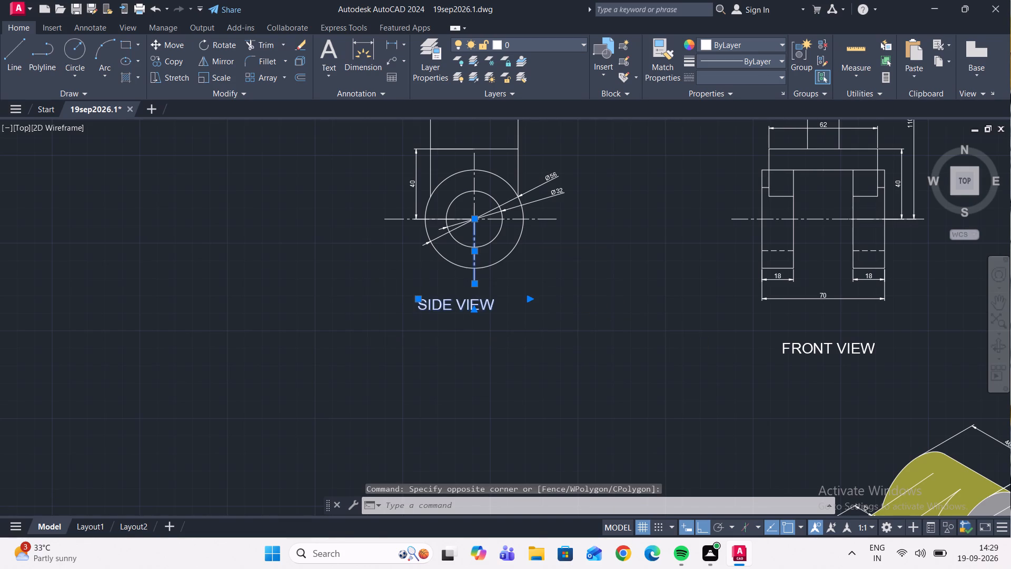
shift+click(479, 264)
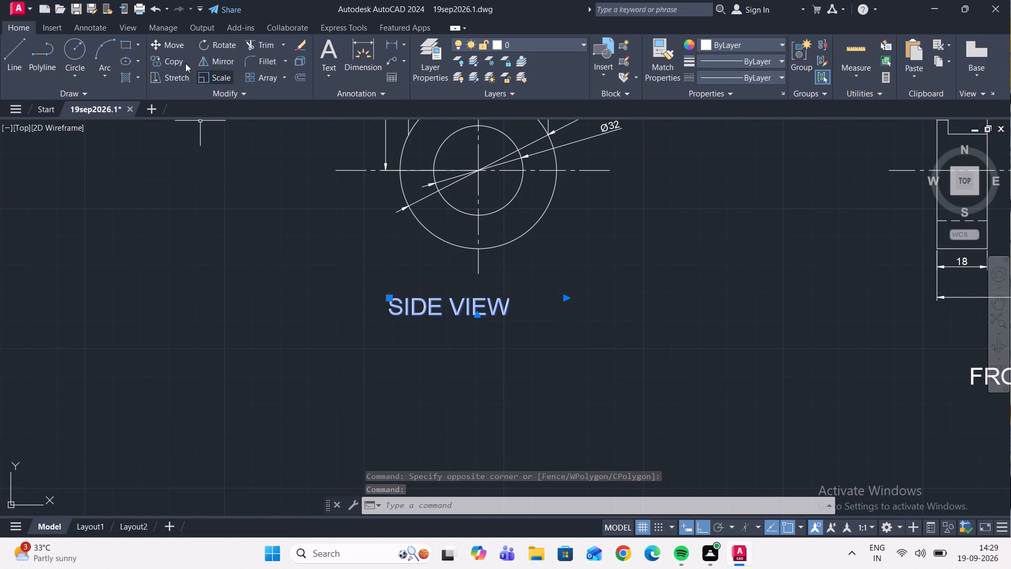
click(157, 44)
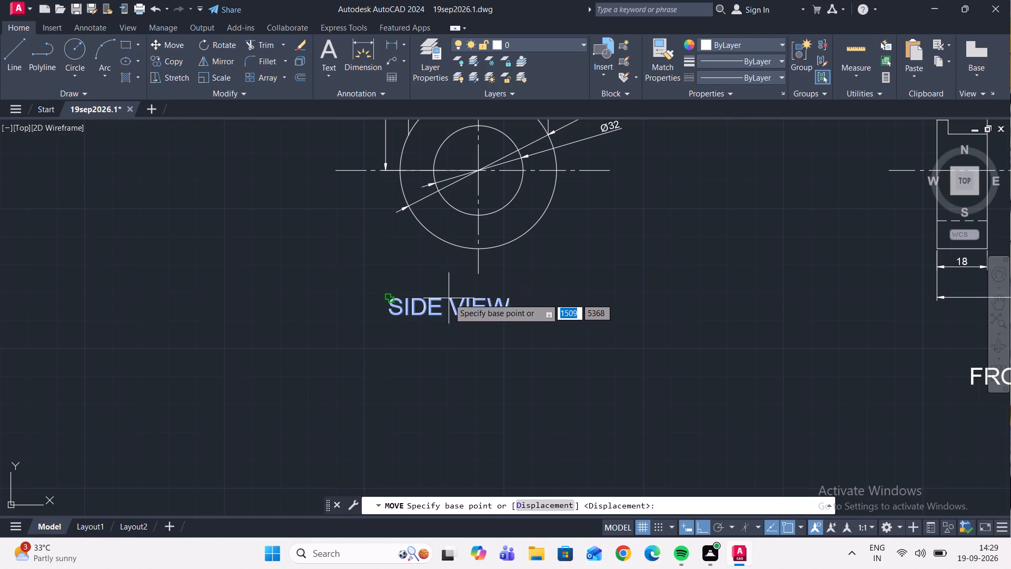
click(388, 300)
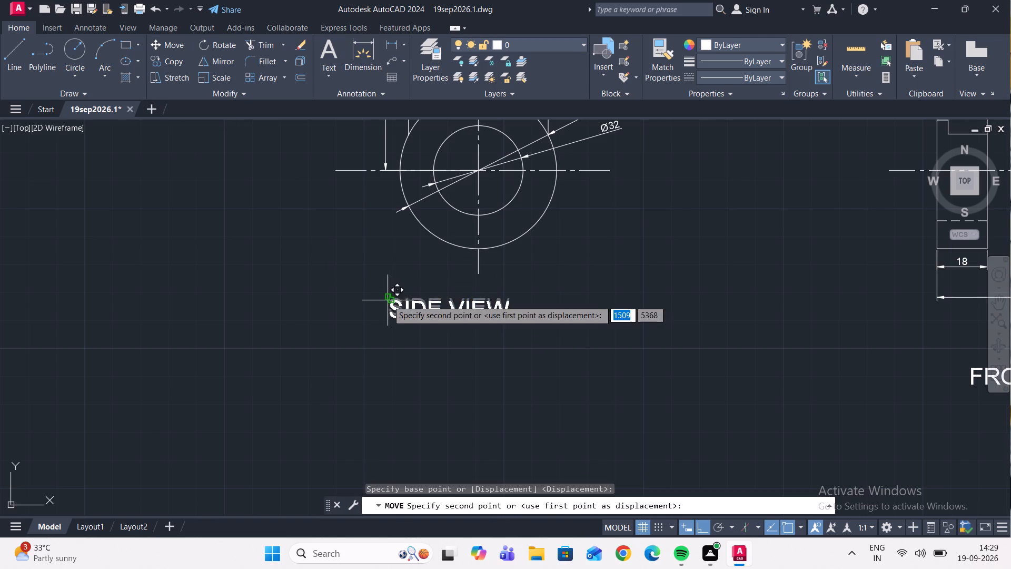
click(421, 301)
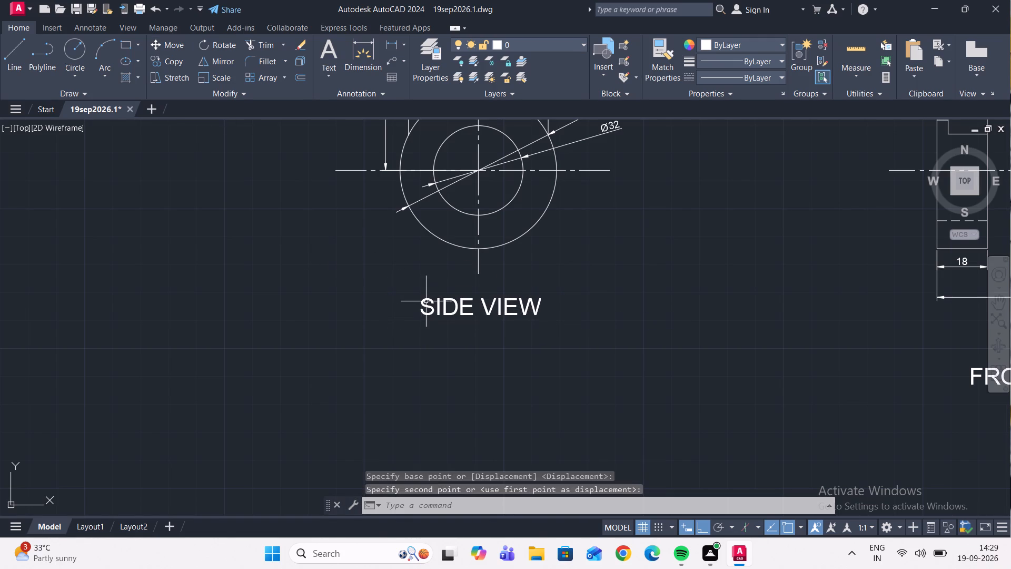
Examine the side, front and top views with their labels against the dimensioned isometric view.
scroll(526, 263, down, 1)
middle_drag(527, 268, 501, 379)
scroll(546, 365, down, 1)
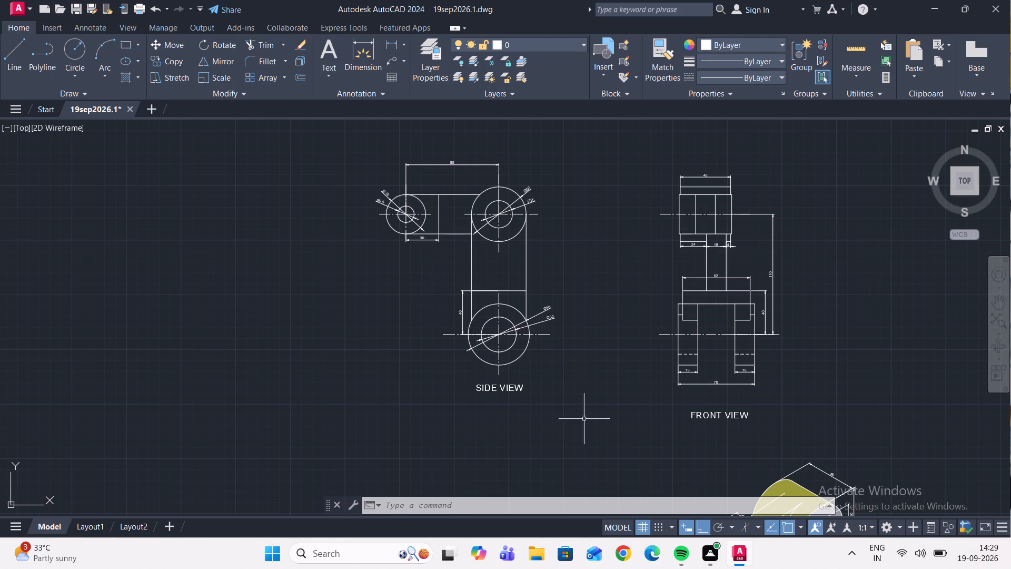
scroll(713, 344, down, 2)
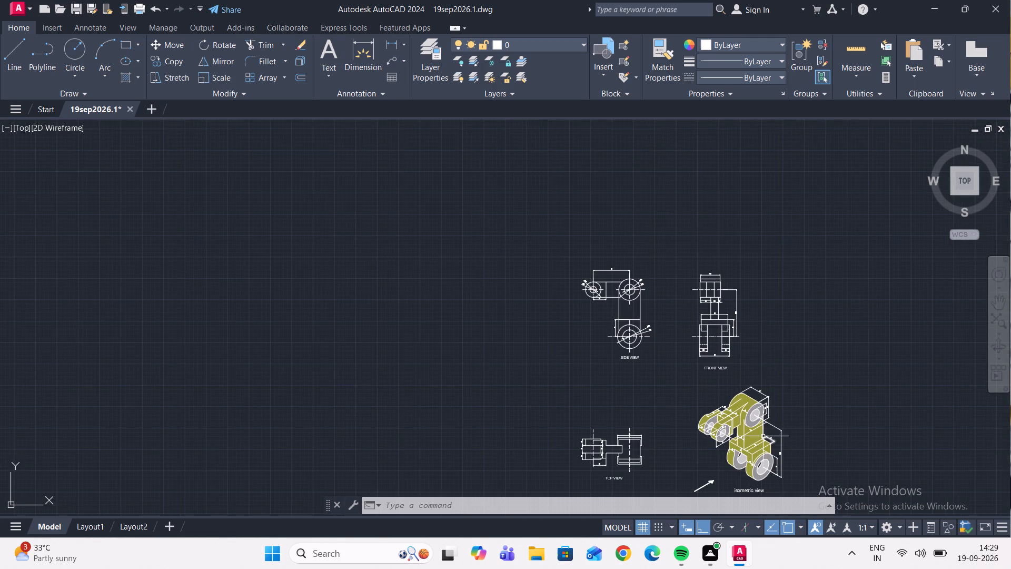
middle_drag(764, 435, 762, 406)
scroll(755, 449, up, 3)
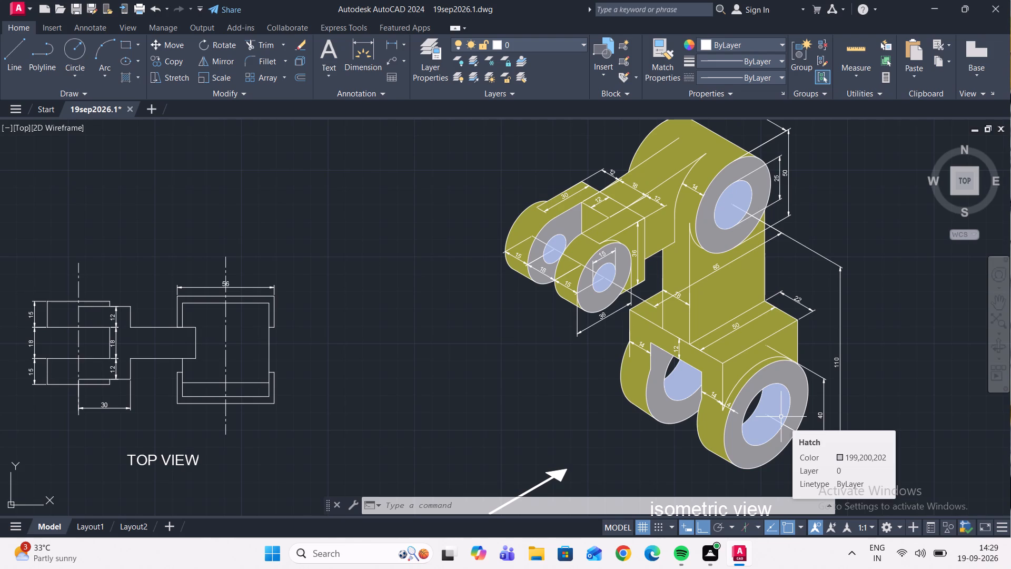
scroll(619, 347, down, 3)
scroll(621, 203, up, 2)
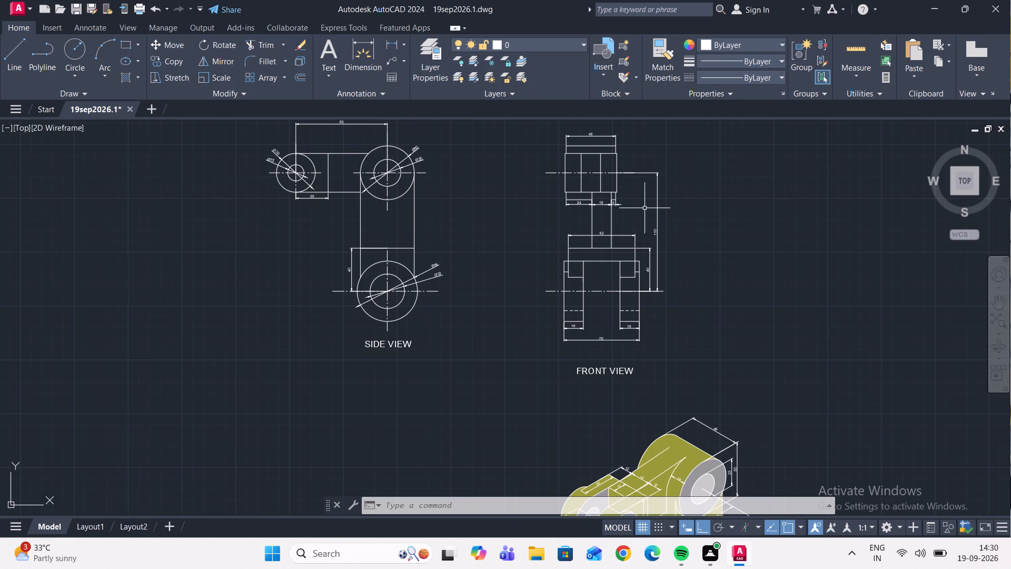
scroll(789, 225, down, 3)
scroll(772, 279, up, 1)
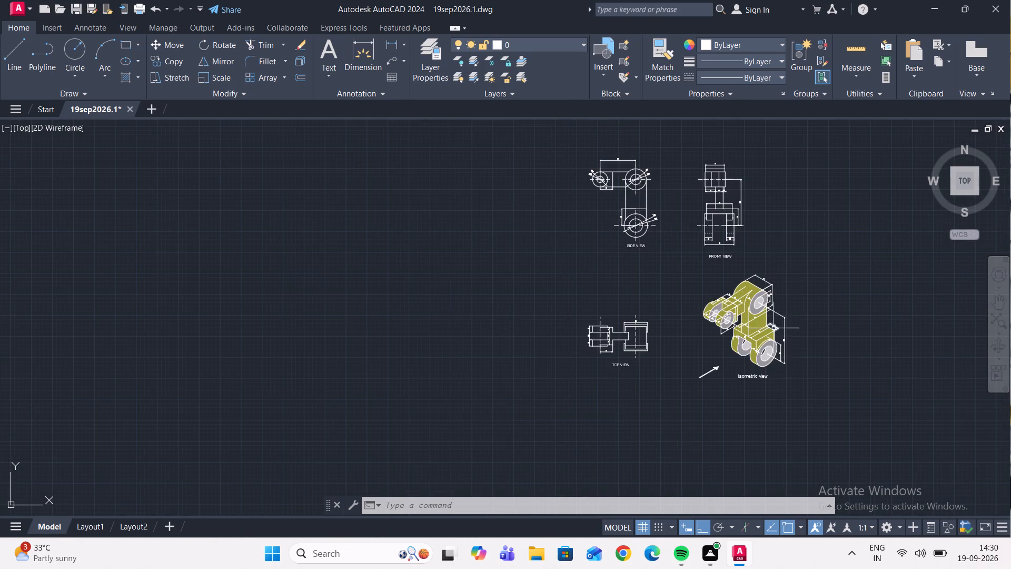
scroll(774, 330, up, 3)
middle_drag(796, 209, 837, 299)
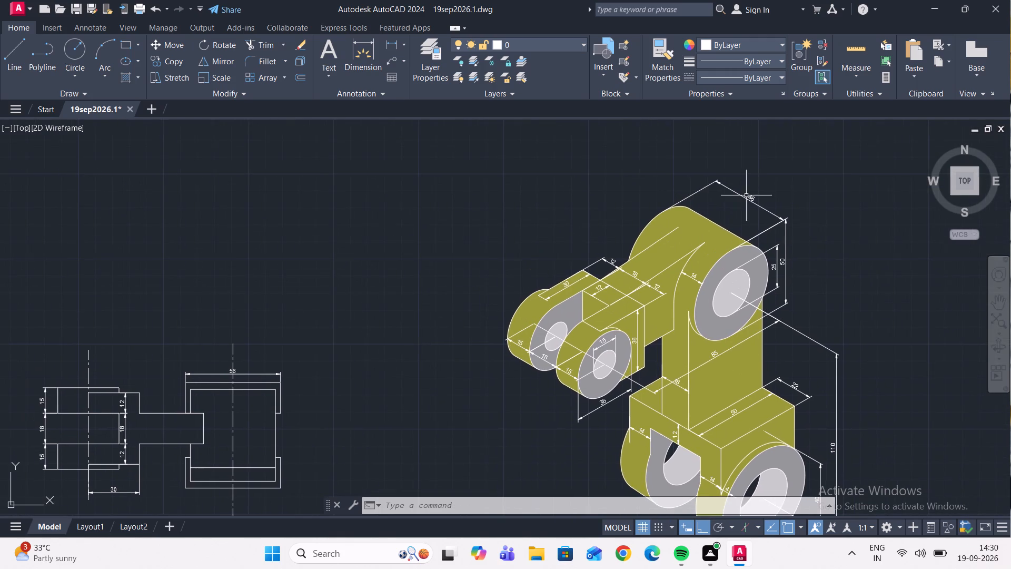
scroll(746, 195, down, 2)
middle_drag(642, 223, 705, 298)
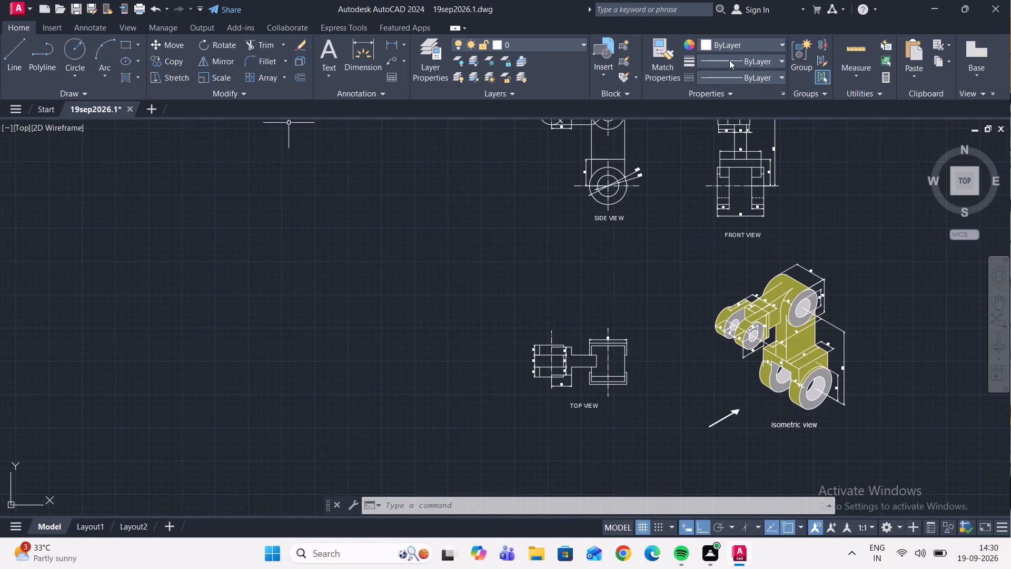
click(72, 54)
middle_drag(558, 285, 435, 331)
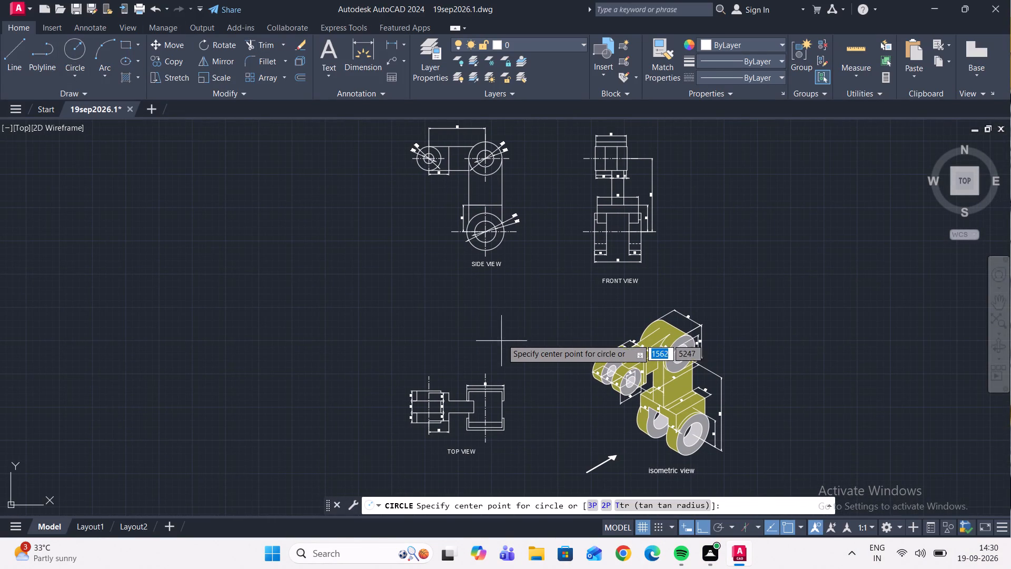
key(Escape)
Draw a rectangular frame about 548 by 610 mm enclosing the three orthographic views and the isometric view.
scroll(538, 309, down, 2)
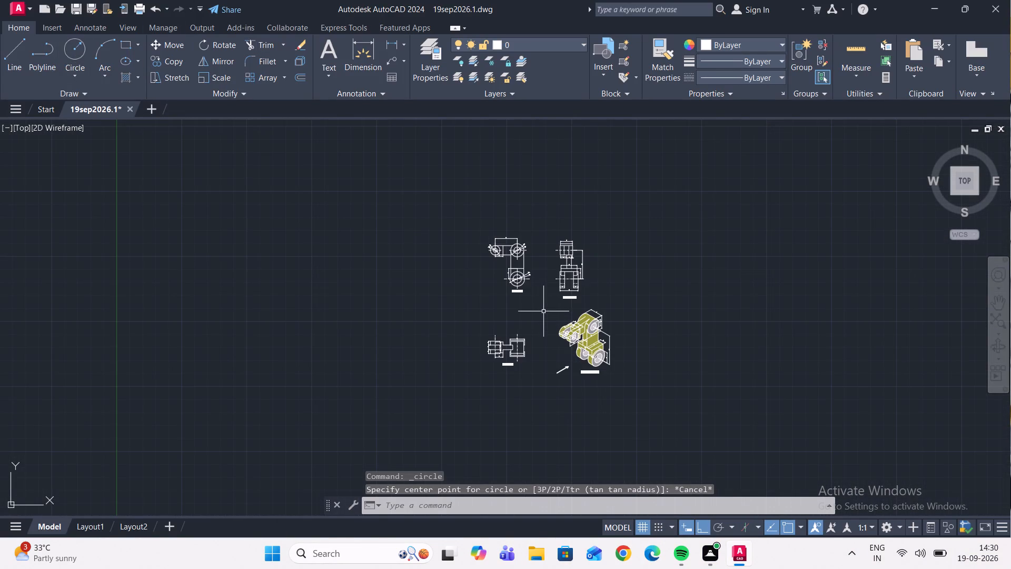
scroll(544, 311, up, 2)
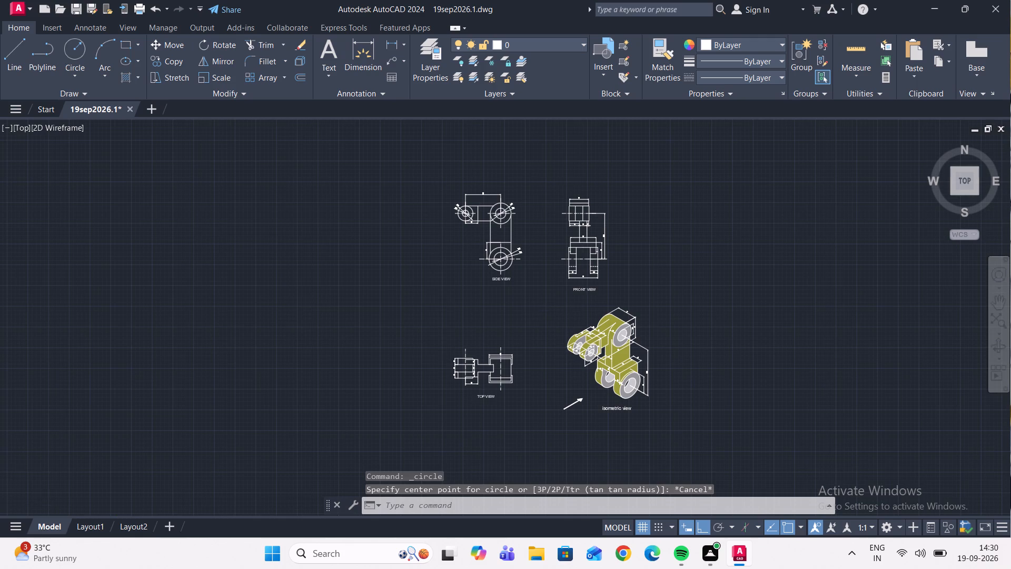
scroll(553, 317, down, 1)
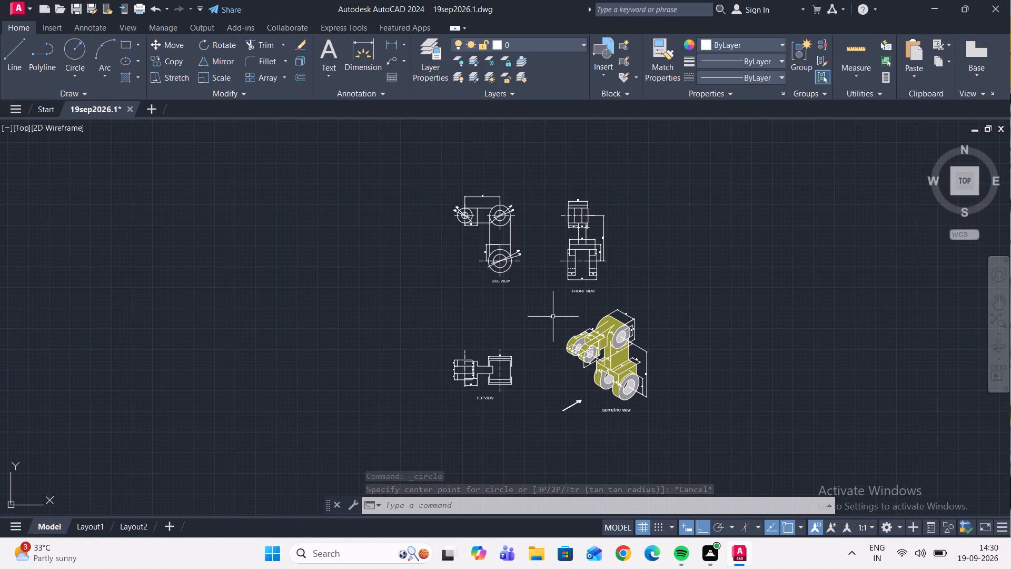
click(126, 46)
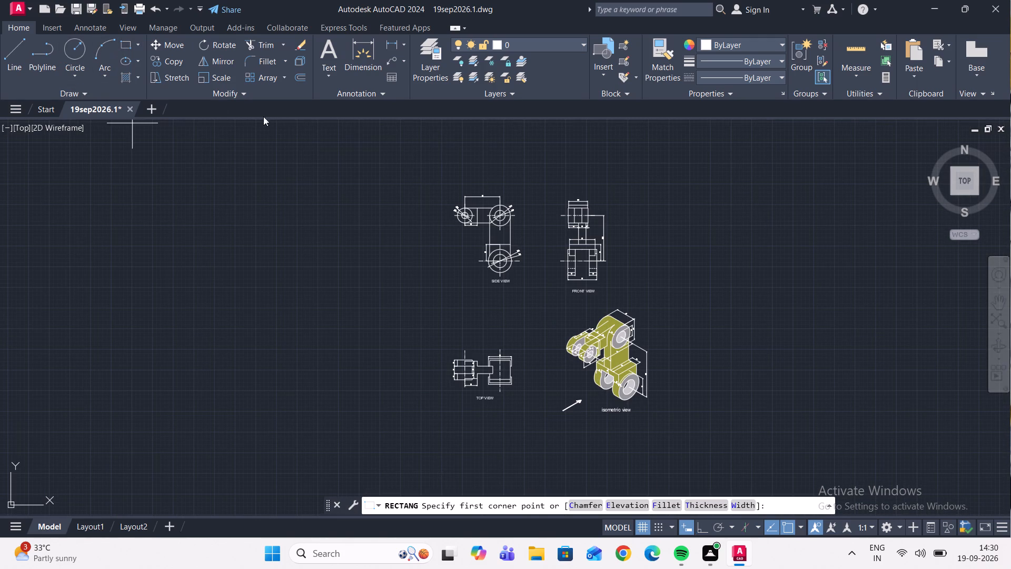
click(432, 175)
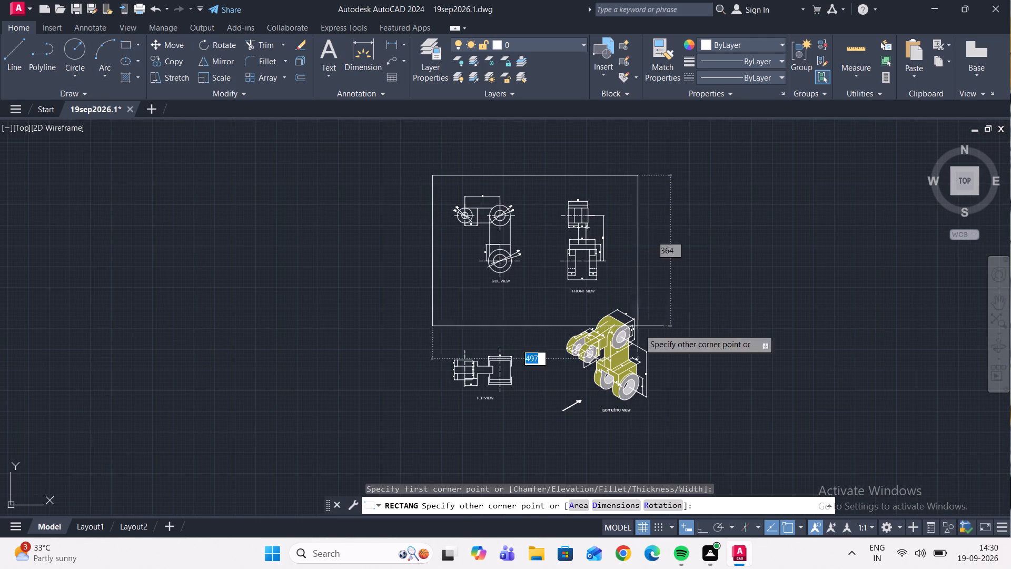
click(659, 428)
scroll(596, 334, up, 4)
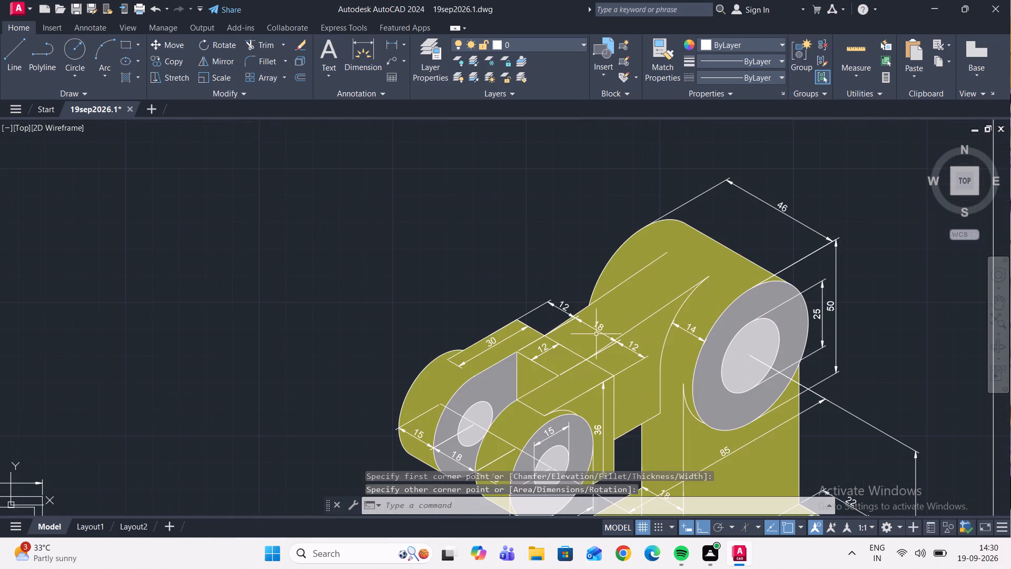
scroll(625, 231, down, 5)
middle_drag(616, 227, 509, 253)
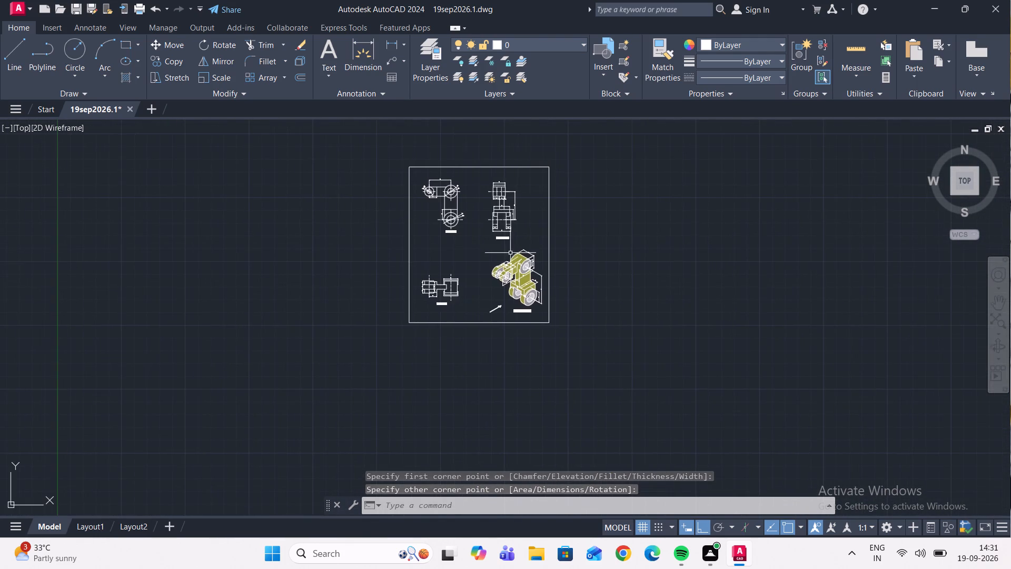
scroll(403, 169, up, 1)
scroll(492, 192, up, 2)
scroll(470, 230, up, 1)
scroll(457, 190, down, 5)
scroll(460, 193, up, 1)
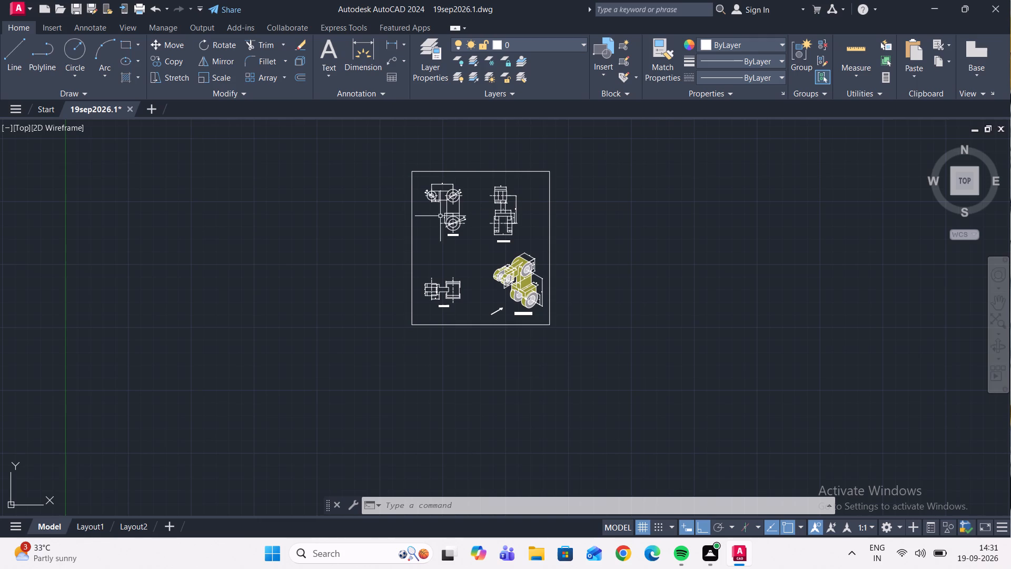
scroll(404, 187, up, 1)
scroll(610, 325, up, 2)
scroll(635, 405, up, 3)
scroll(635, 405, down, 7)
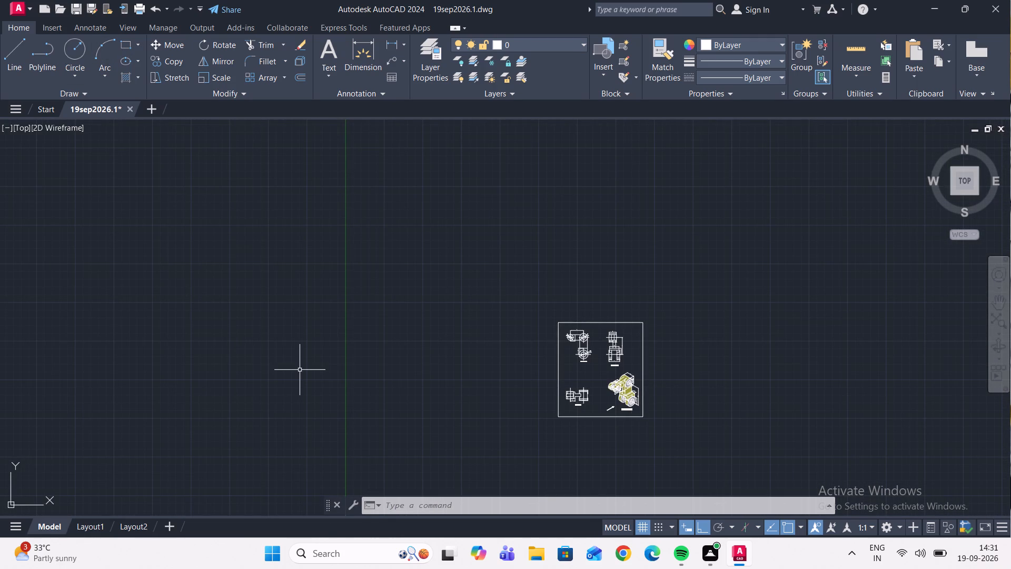
Check the paper size dimensions in the plot settings without plotting.
key(ctrl+p)
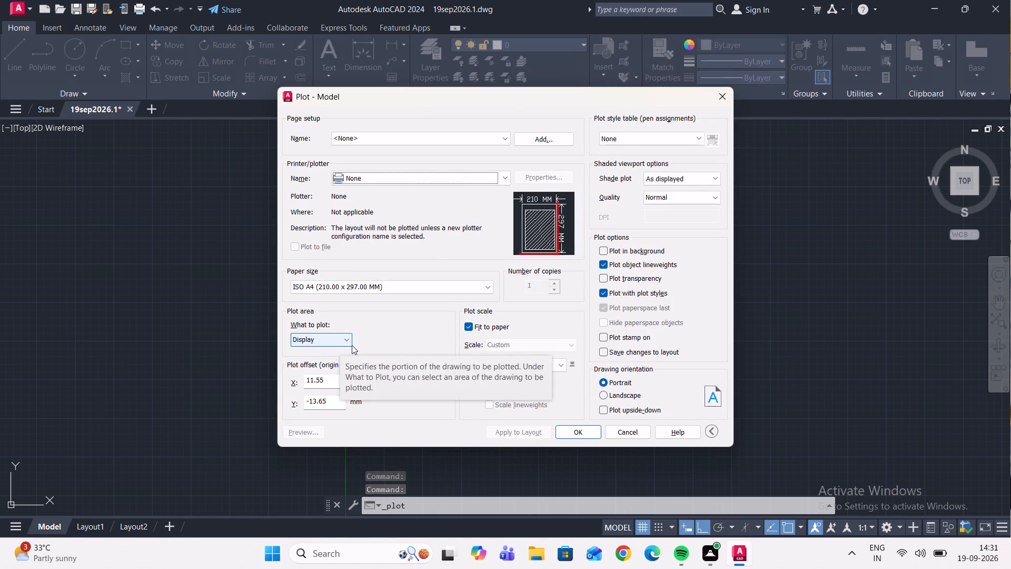
click(729, 91)
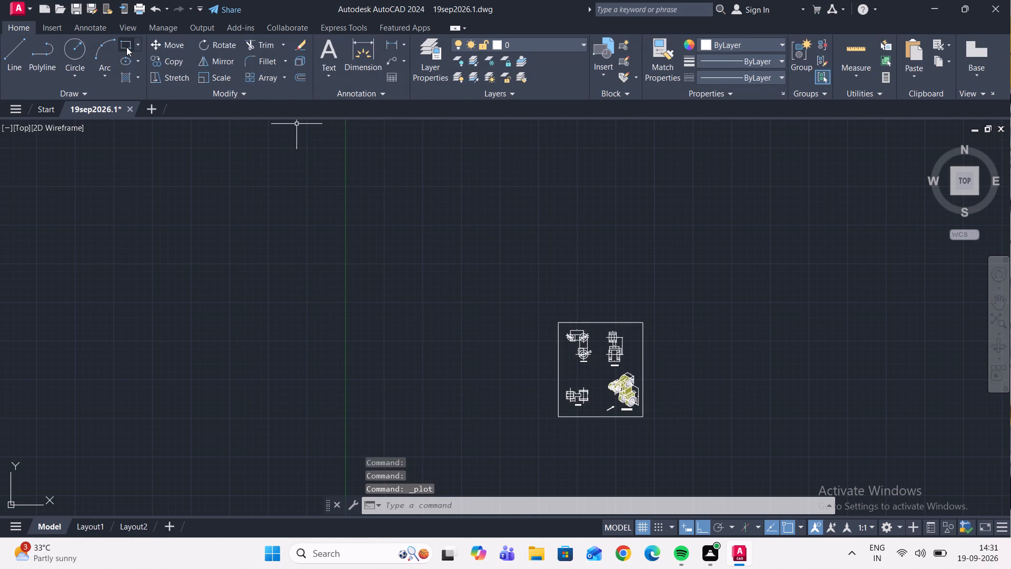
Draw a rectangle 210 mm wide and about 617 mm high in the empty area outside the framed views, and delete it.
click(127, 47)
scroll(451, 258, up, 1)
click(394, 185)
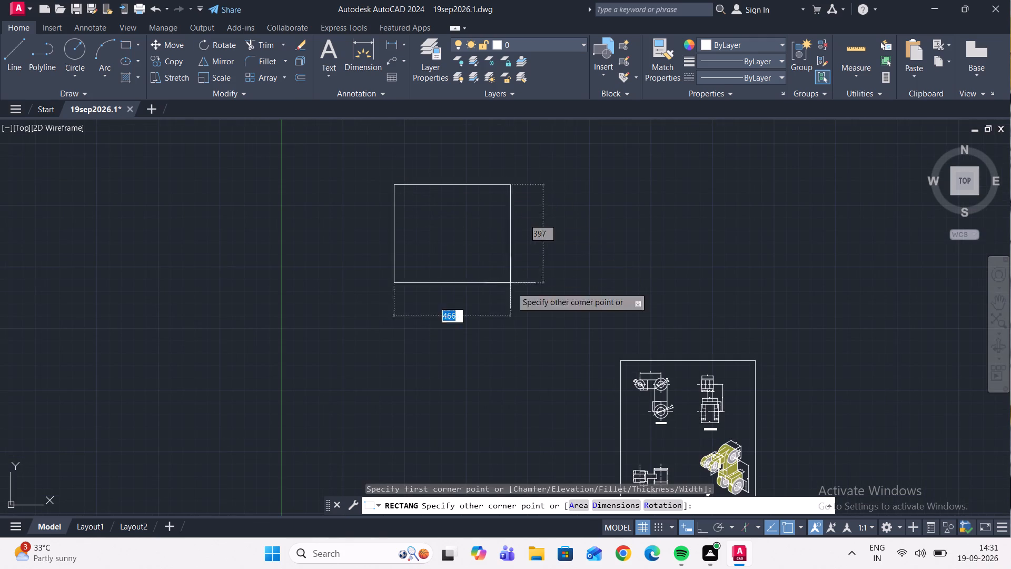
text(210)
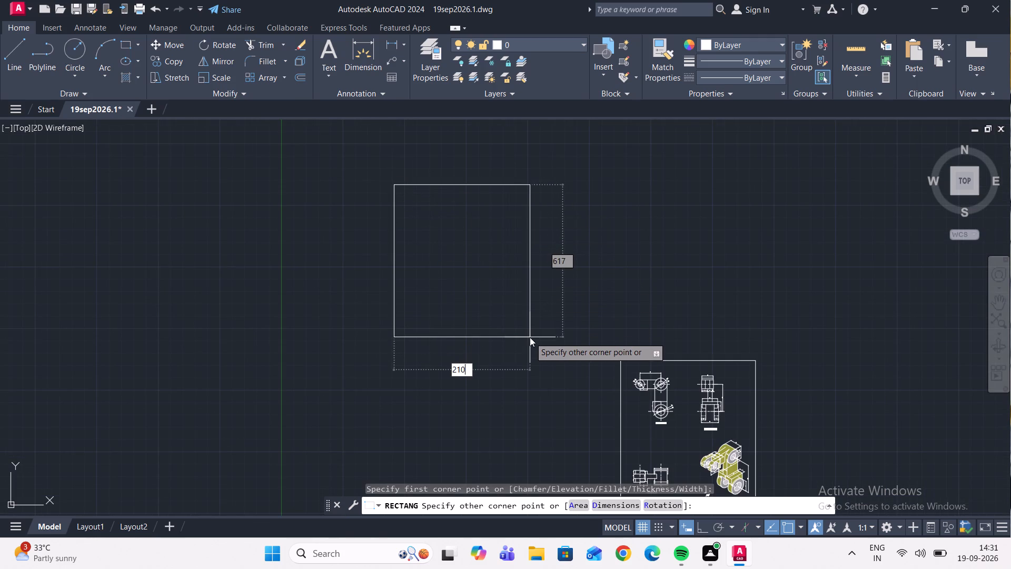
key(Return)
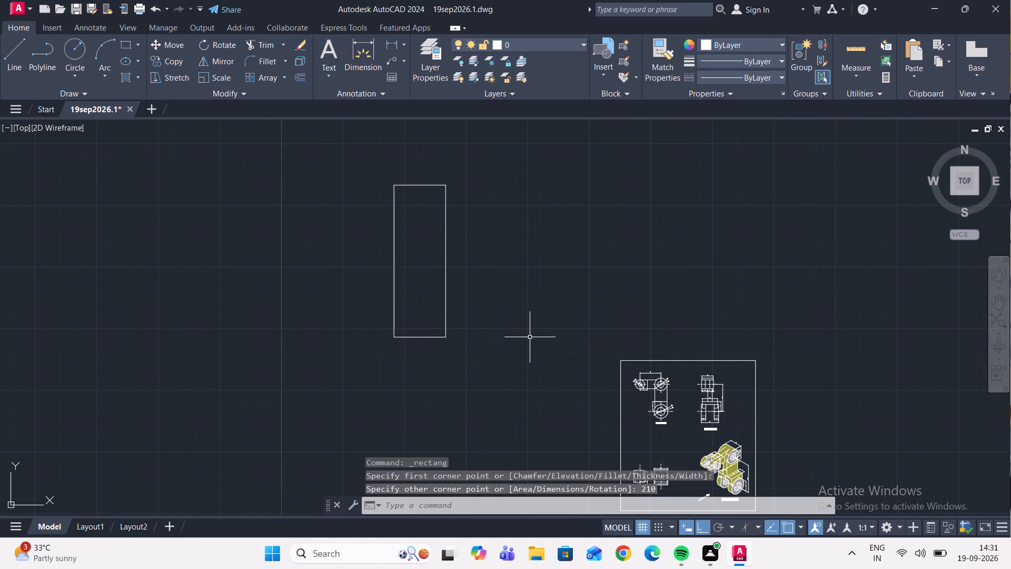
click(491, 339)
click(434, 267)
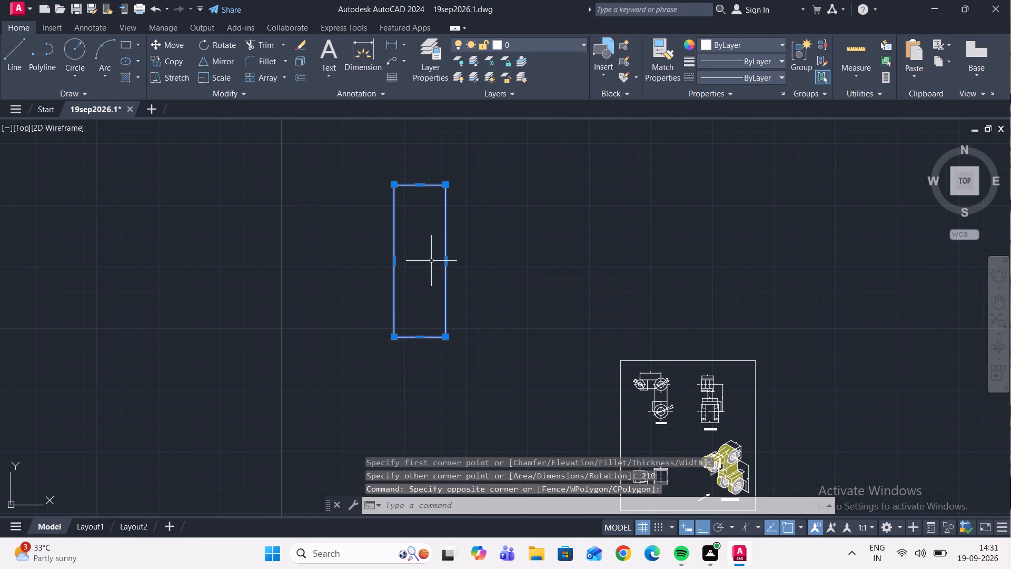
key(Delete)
Draw a rectangle 210 mm long and 297 mm wide in the empty area outside the framed views.
click(122, 40)
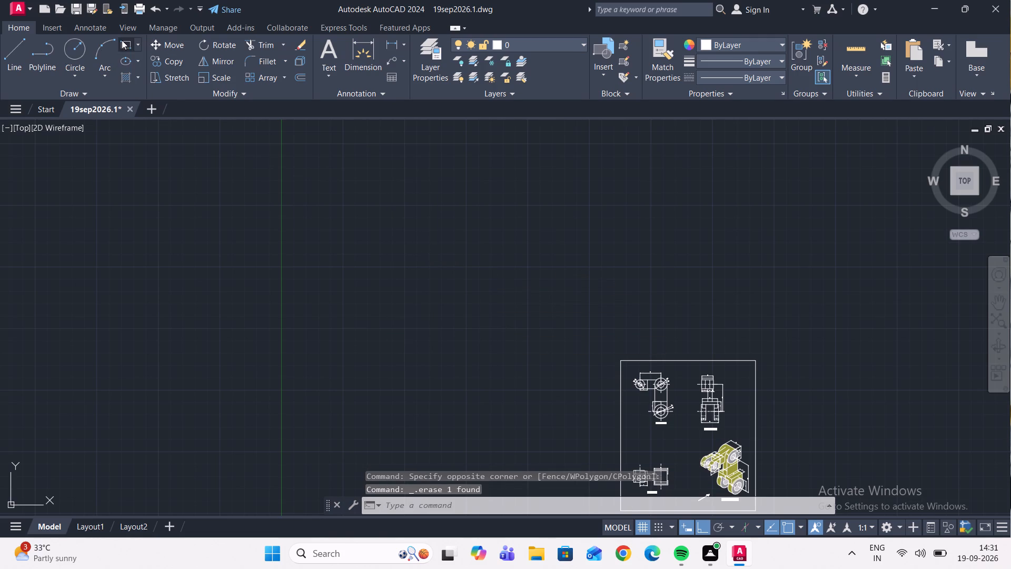
click(393, 191)
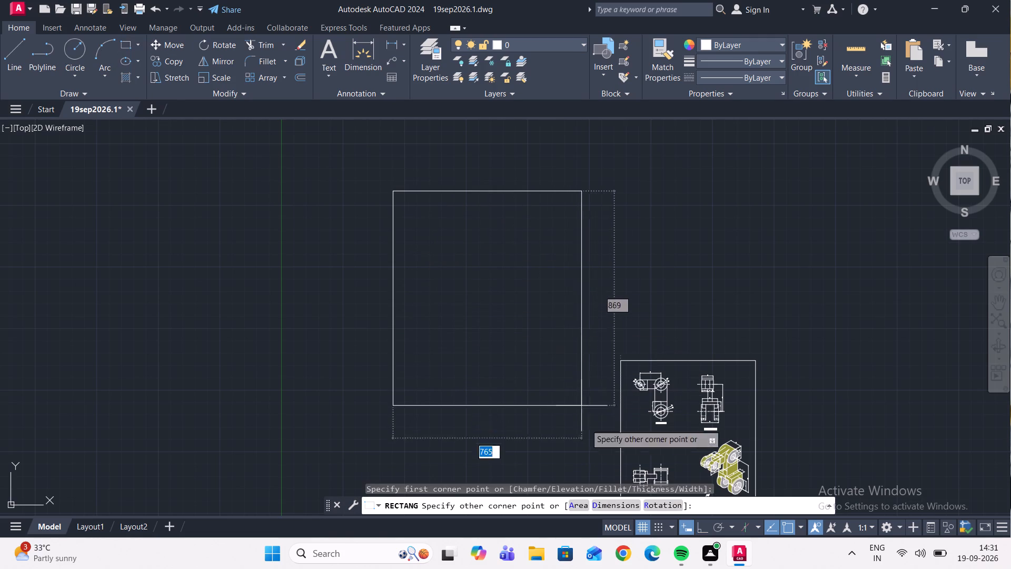
click(628, 504)
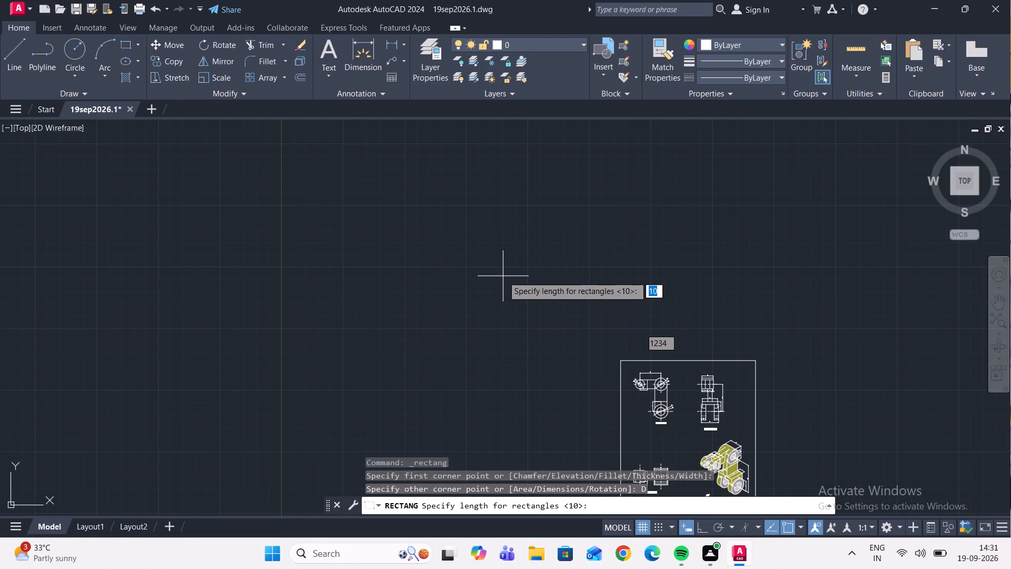
text(210)
key(Return)
key(2)
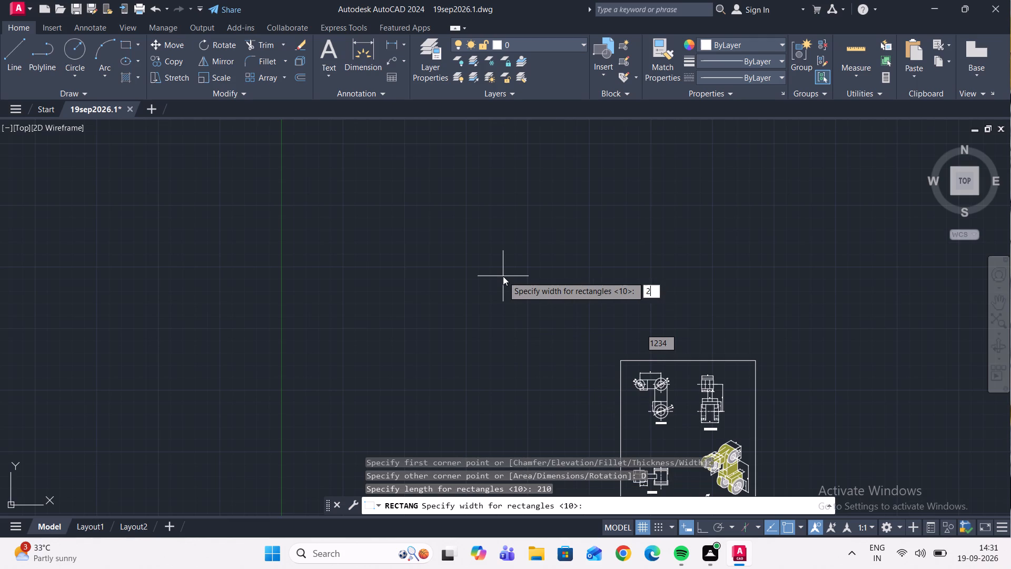
text(97)
key(Return)
scroll(474, 266, up, 1)
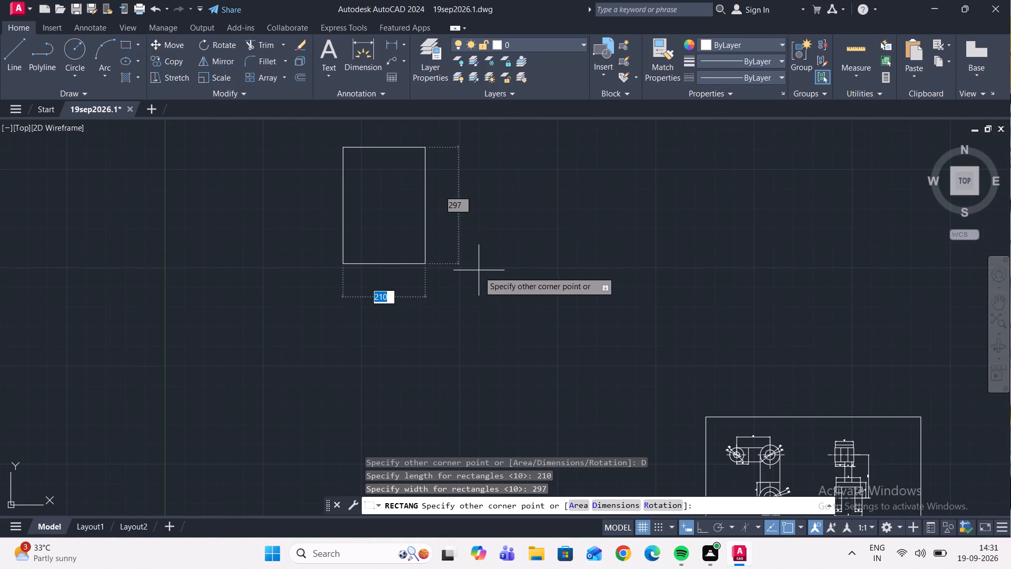
click(488, 301)
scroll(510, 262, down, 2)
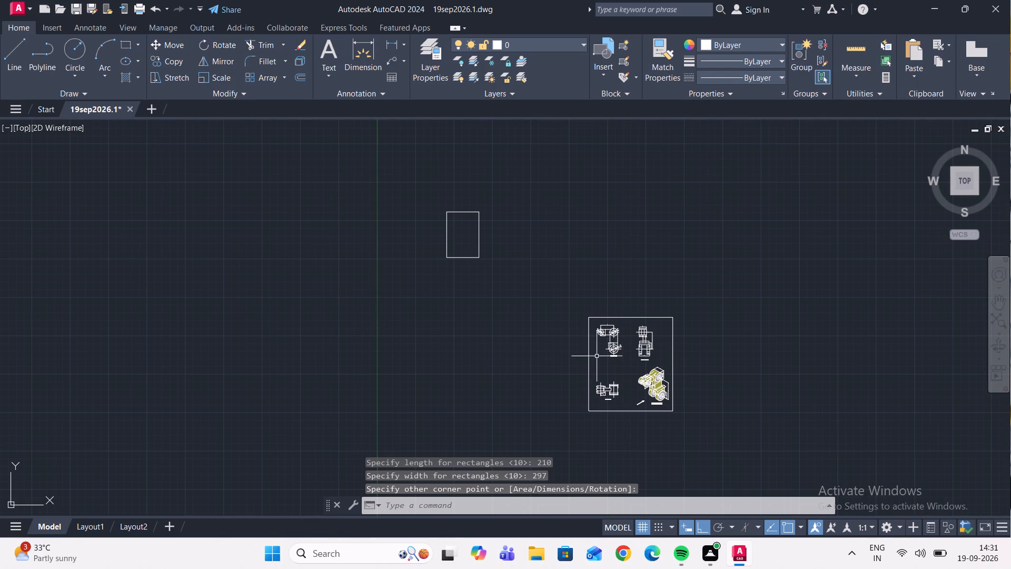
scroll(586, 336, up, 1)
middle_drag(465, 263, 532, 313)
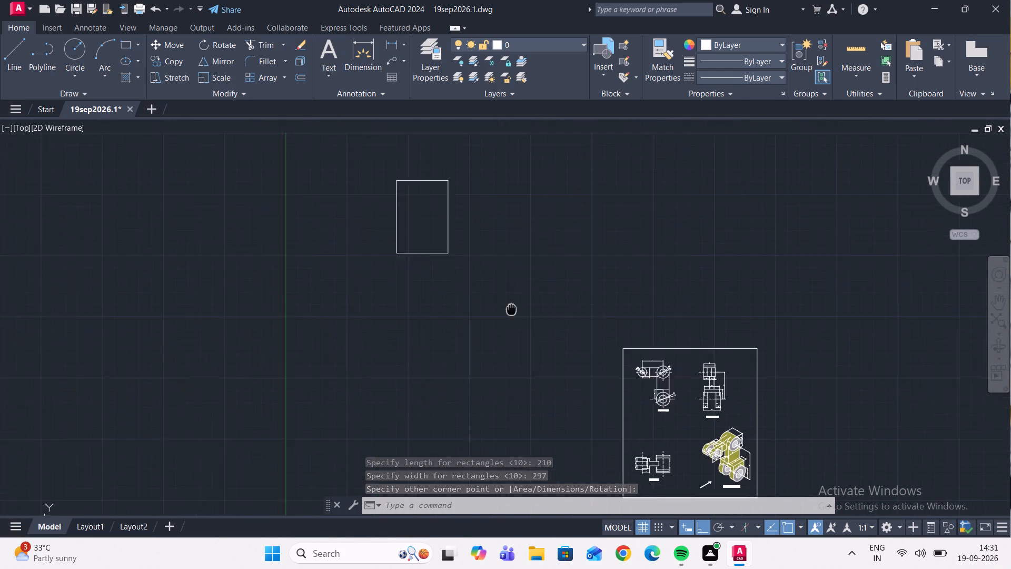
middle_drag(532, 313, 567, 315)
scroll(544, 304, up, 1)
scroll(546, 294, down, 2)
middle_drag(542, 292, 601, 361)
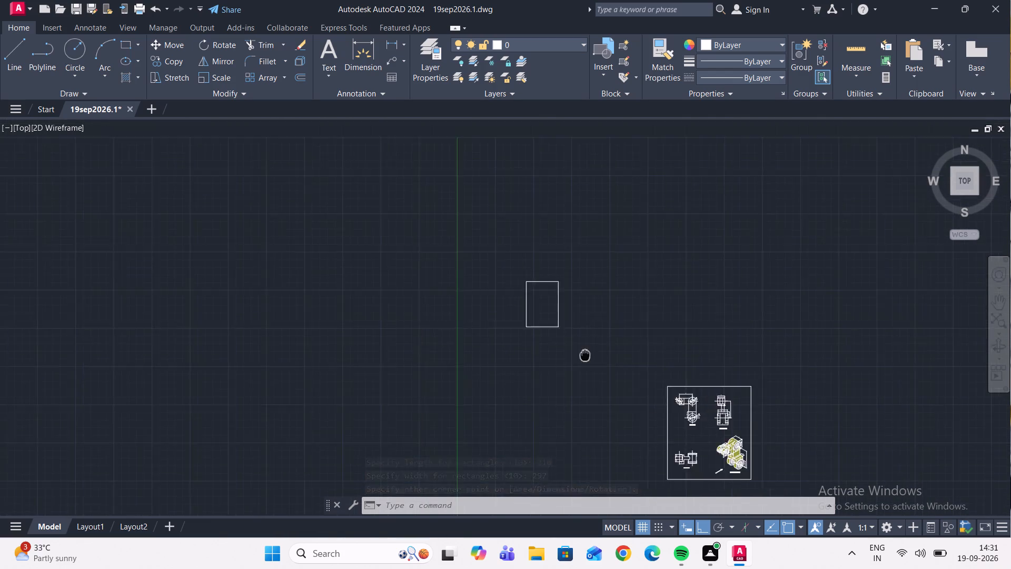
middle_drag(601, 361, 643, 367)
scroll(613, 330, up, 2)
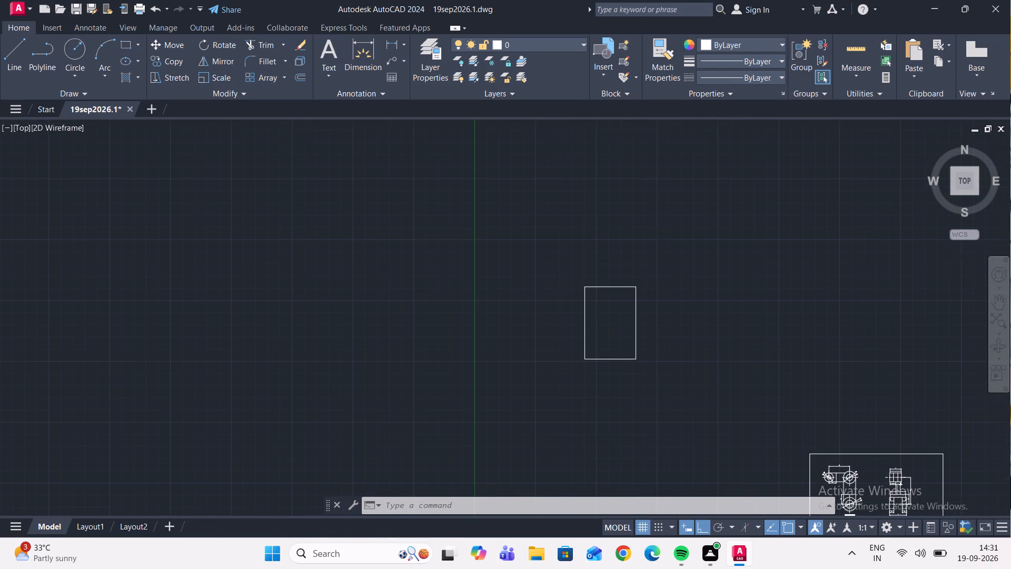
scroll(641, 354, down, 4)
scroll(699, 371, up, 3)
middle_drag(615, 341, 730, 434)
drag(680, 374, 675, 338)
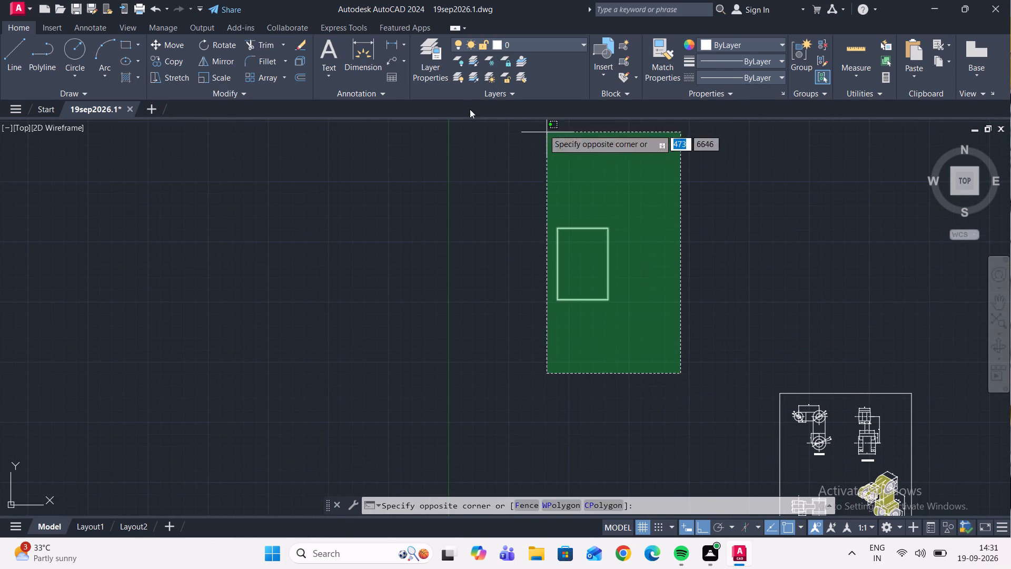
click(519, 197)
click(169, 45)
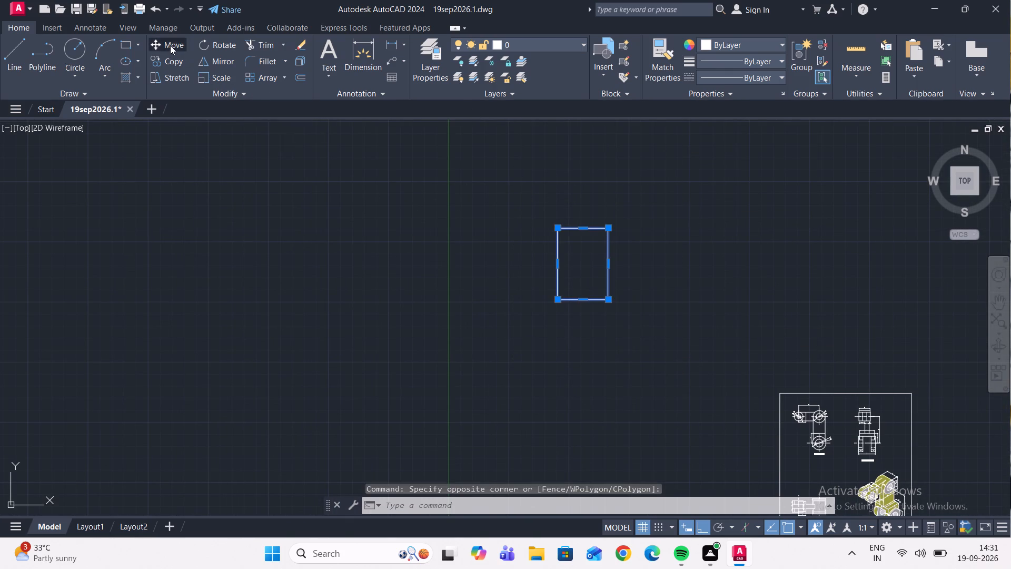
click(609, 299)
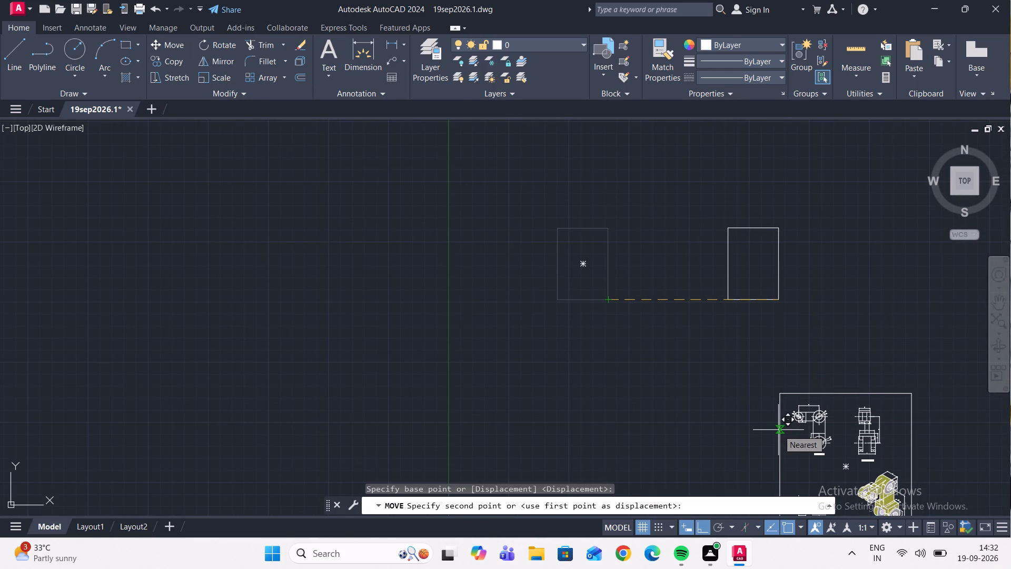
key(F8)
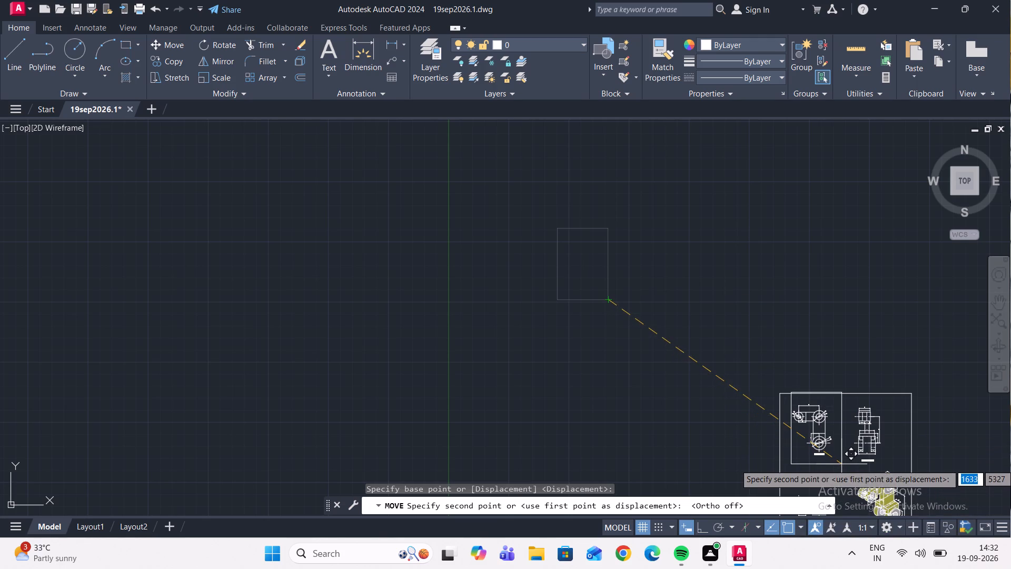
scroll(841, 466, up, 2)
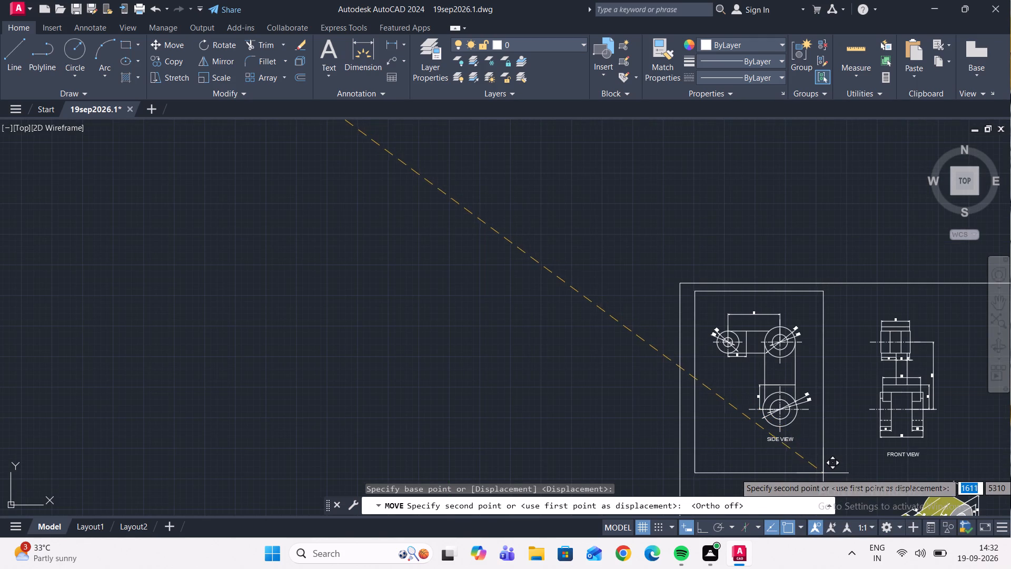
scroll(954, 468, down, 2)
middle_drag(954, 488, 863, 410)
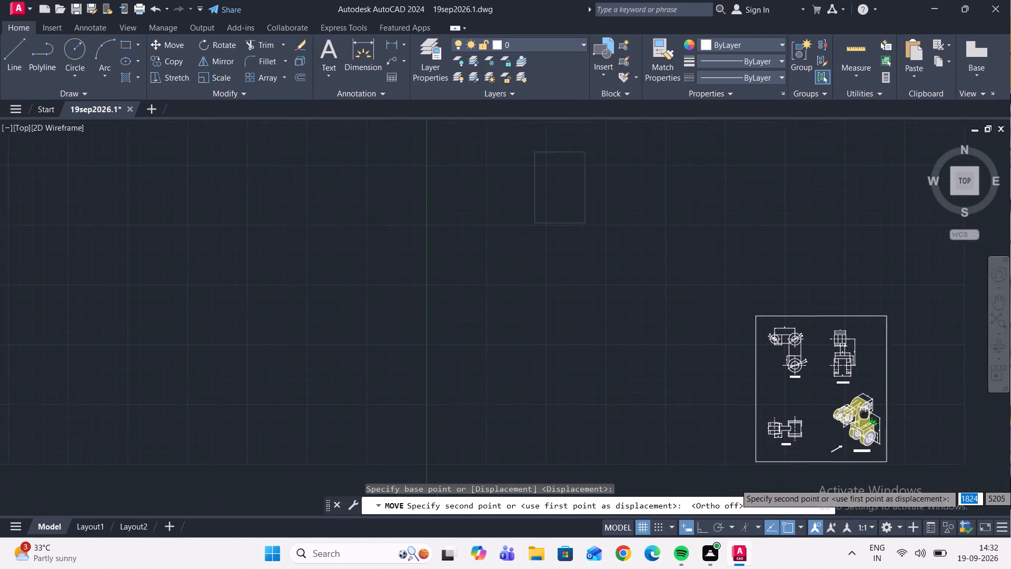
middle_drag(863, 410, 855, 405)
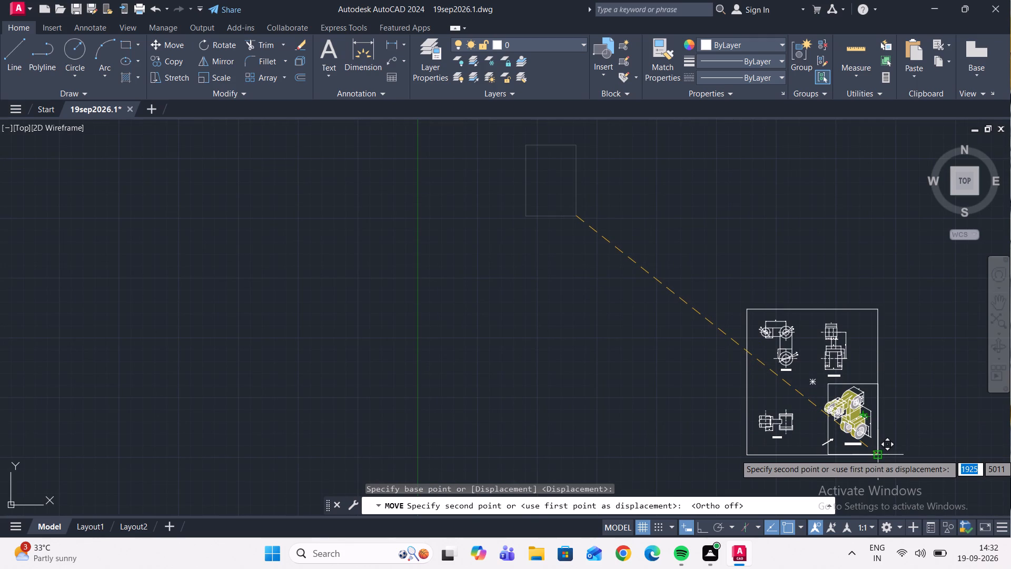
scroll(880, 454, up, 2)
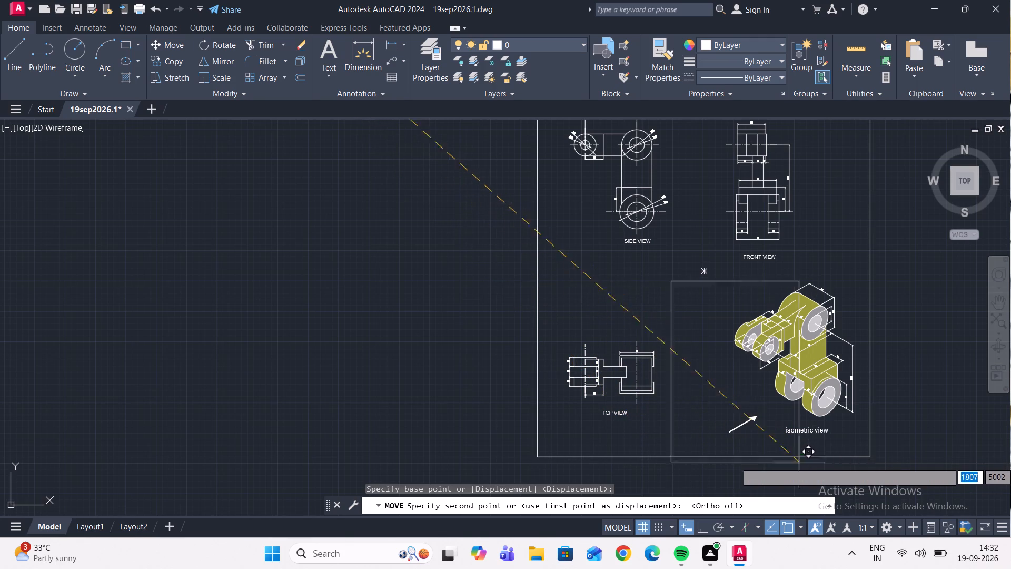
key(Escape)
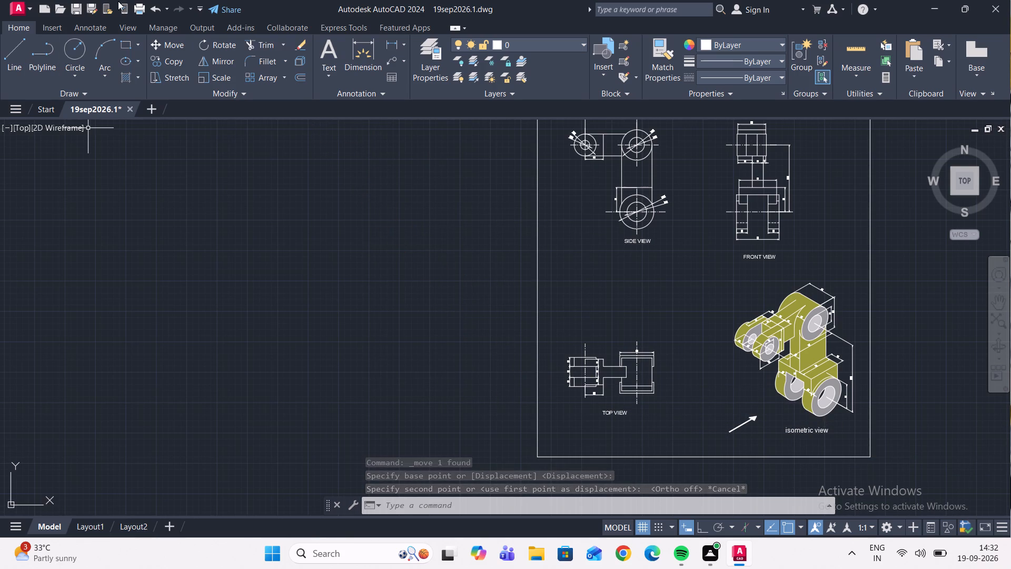
Draw a rectangle 420 mm long and 594 mm wide in the empty area beside the framed views.
click(123, 42)
click(136, 214)
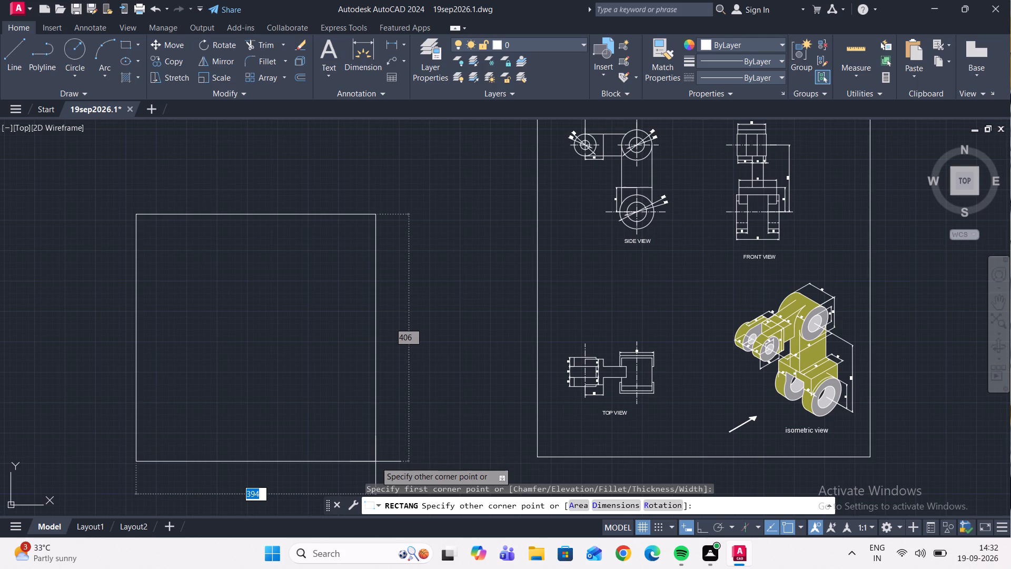
text(420)
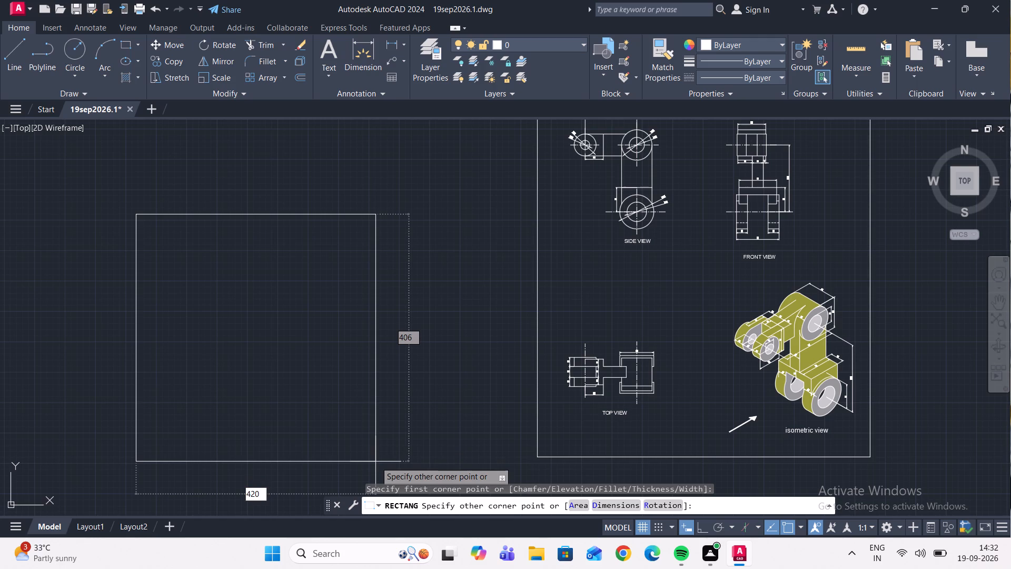
click(605, 501)
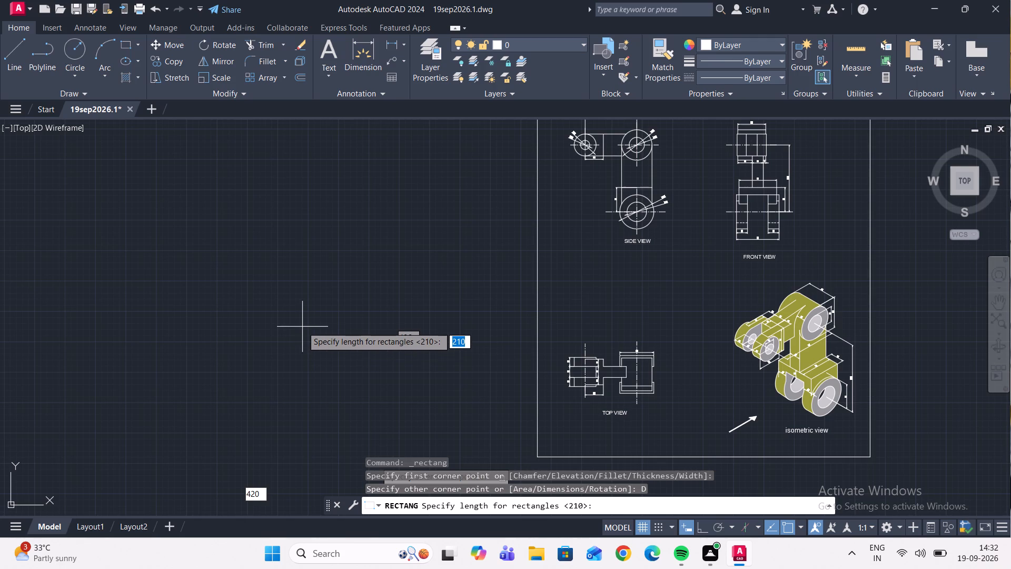
text(420)
key(Return)
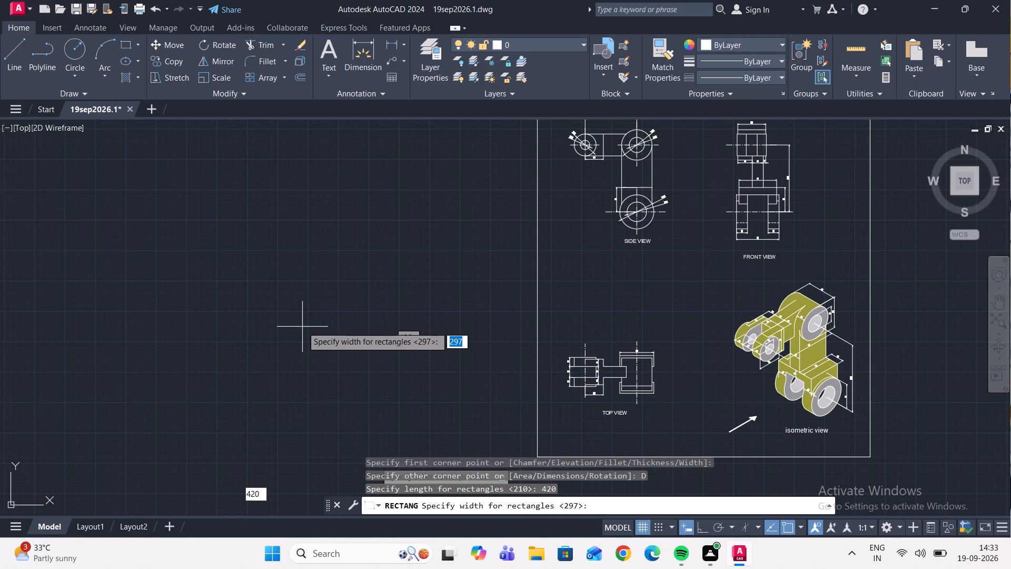
key(5)
key(4)
key(BackSpace)
text(94)
key(Return)
scroll(302, 327, down, 2)
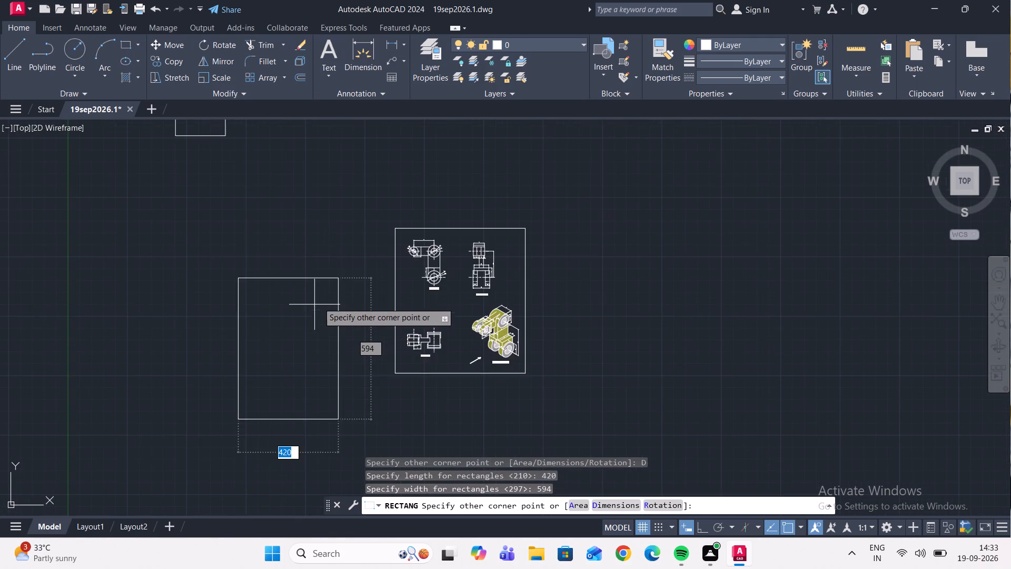
scroll(332, 311, down, 1)
scroll(344, 346, up, 1)
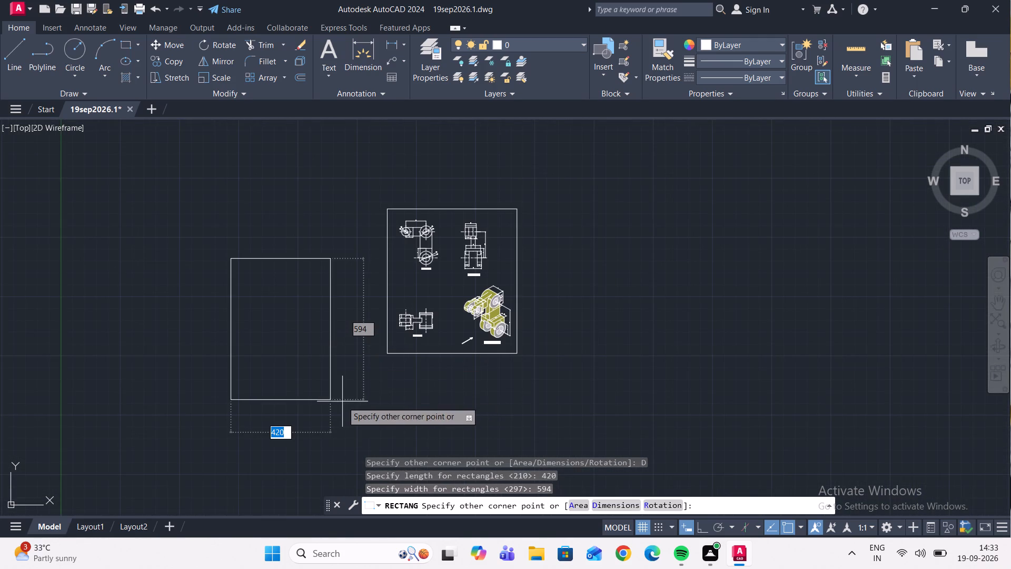
scroll(341, 403, up, 2)
click(382, 432)
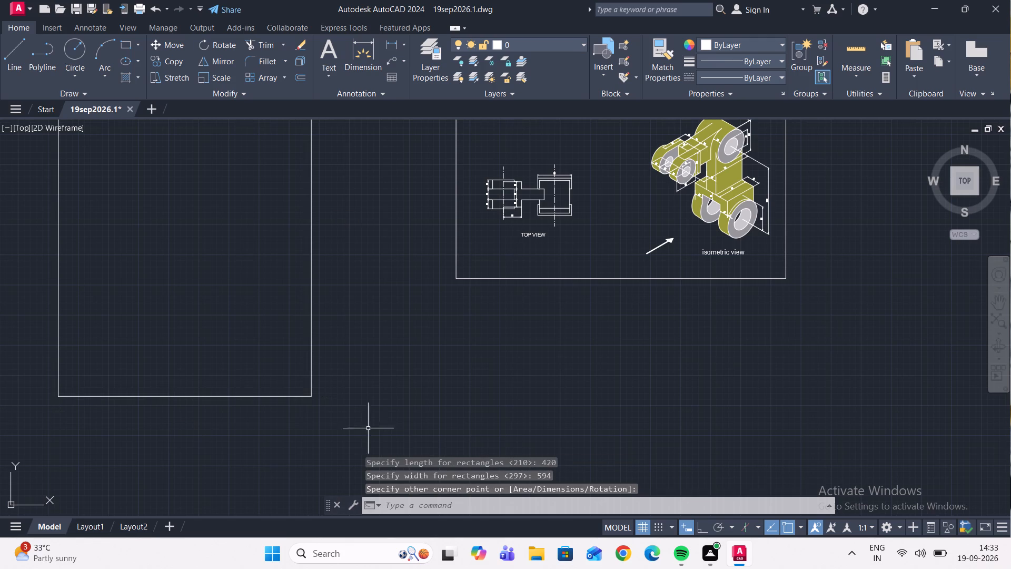
Move the 420 by 594 rectangle by its bottom corner to a slightly lower spot, still clear of the framed views.
click(312, 397)
scroll(378, 391, down, 3)
middle_drag(407, 389, 461, 390)
scroll(432, 383, up, 1)
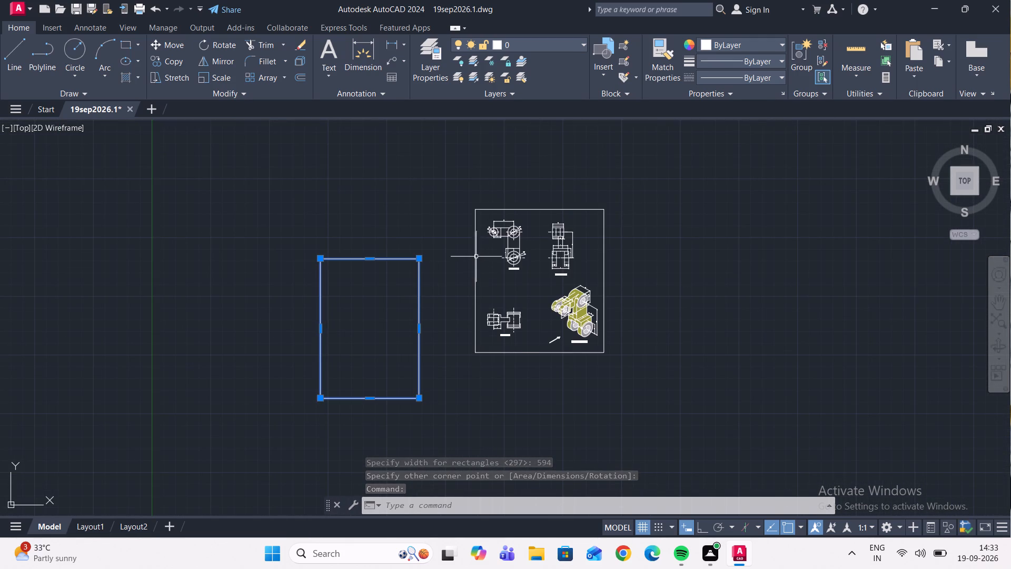
scroll(461, 257, up, 1)
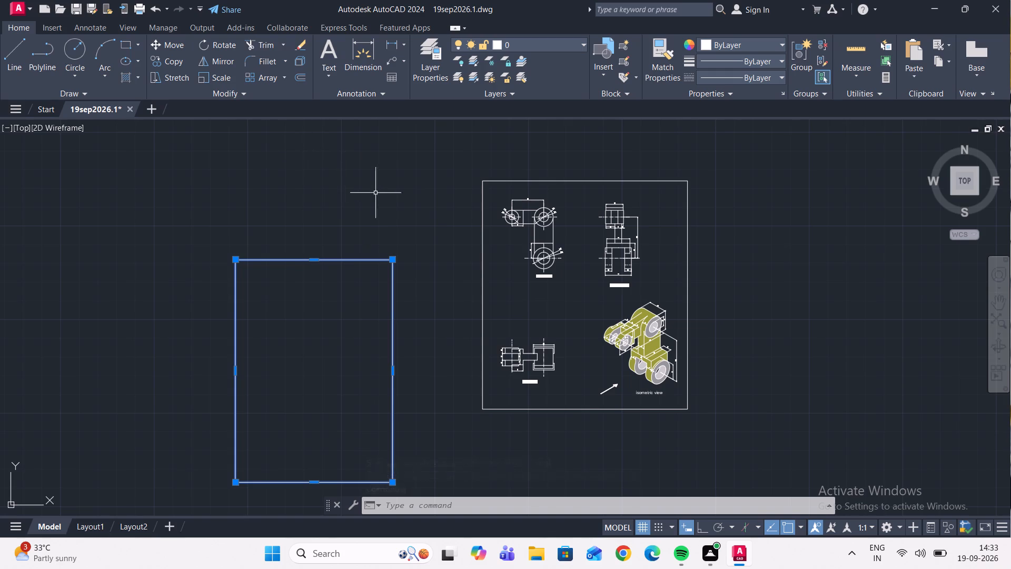
scroll(379, 215, up, 1)
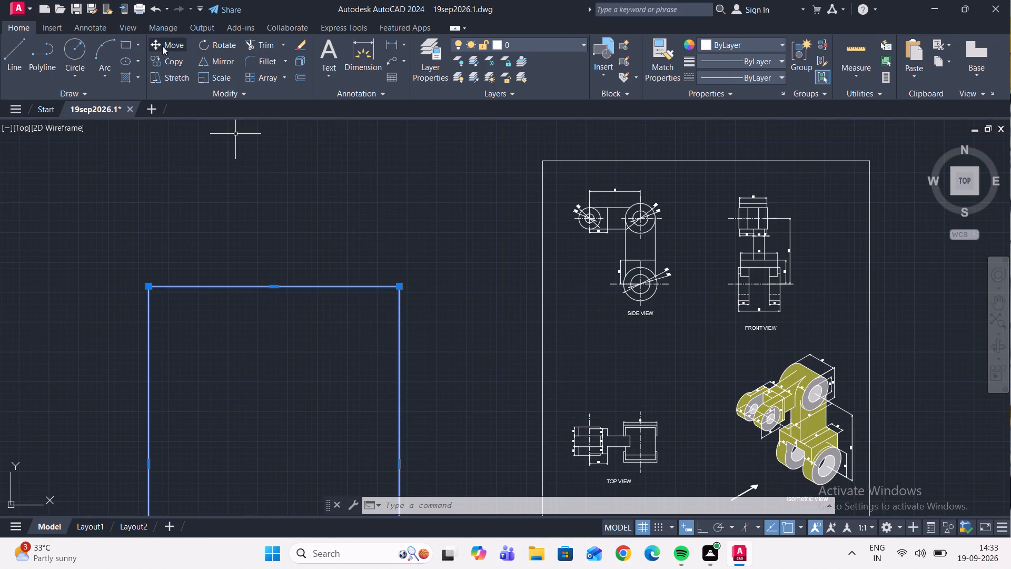
click(166, 45)
scroll(331, 107, down, 4)
scroll(403, 262, down, 2)
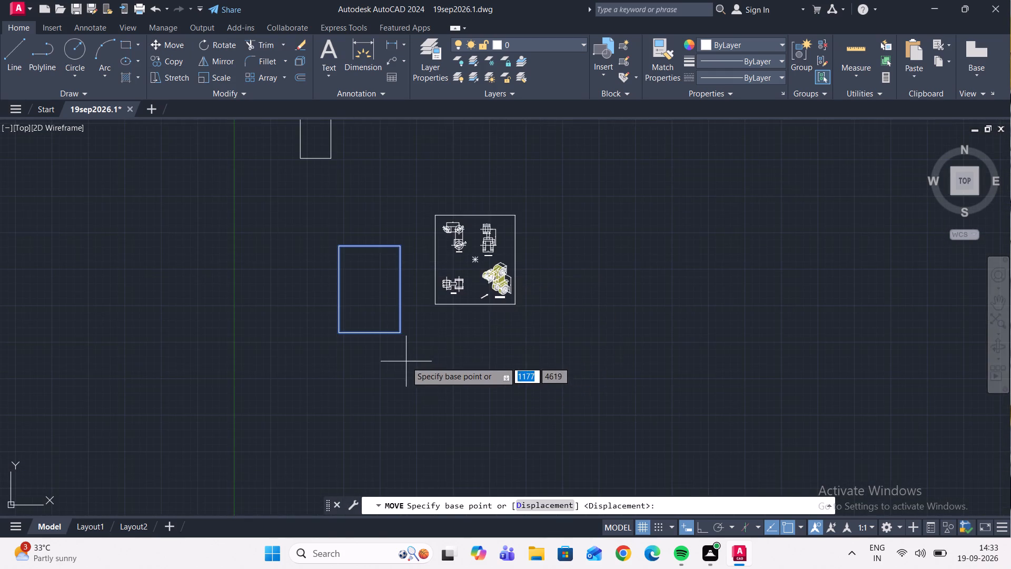
scroll(405, 357, up, 2)
click(386, 300)
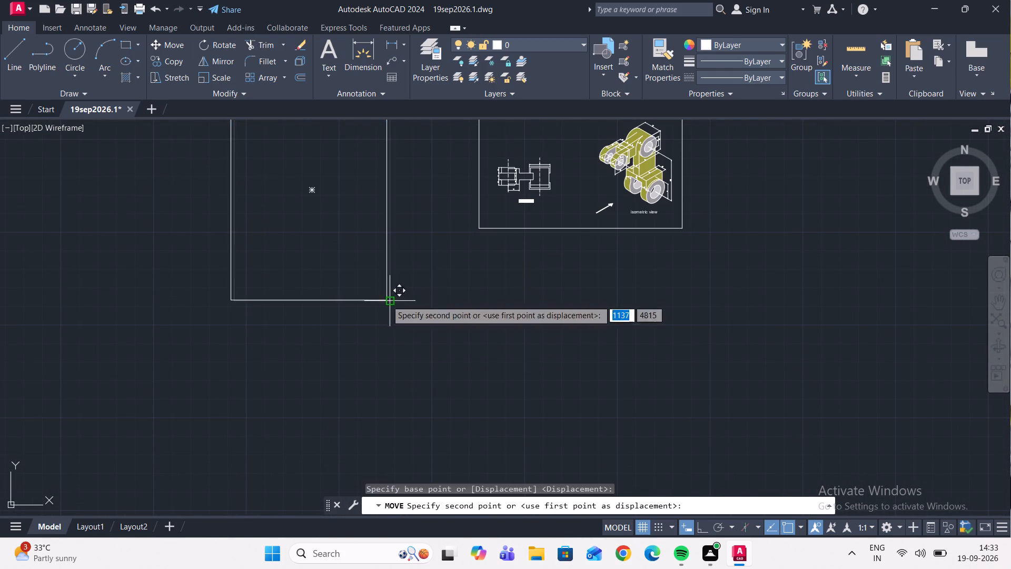
scroll(661, 225, down, 3)
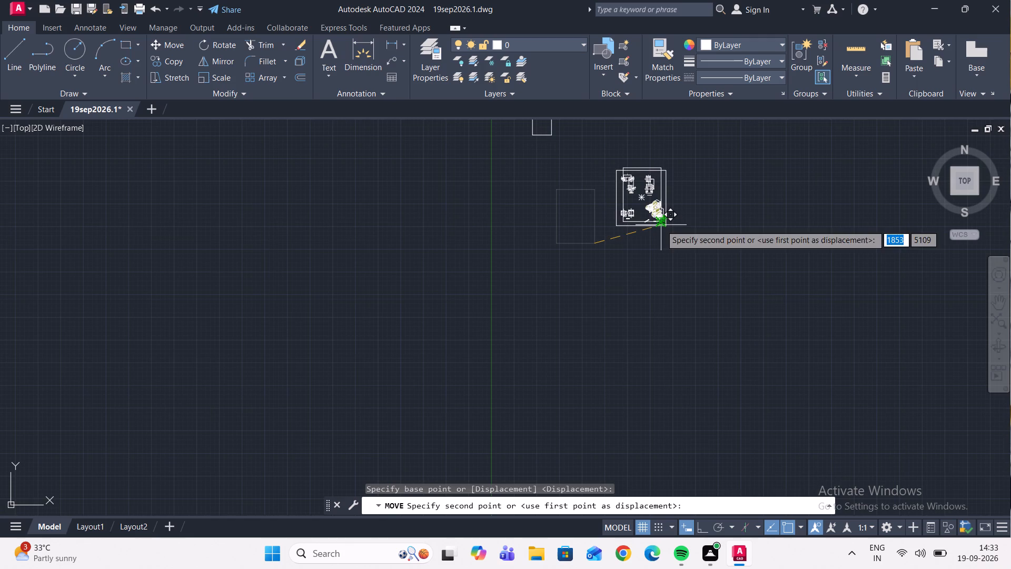
scroll(653, 227, up, 2)
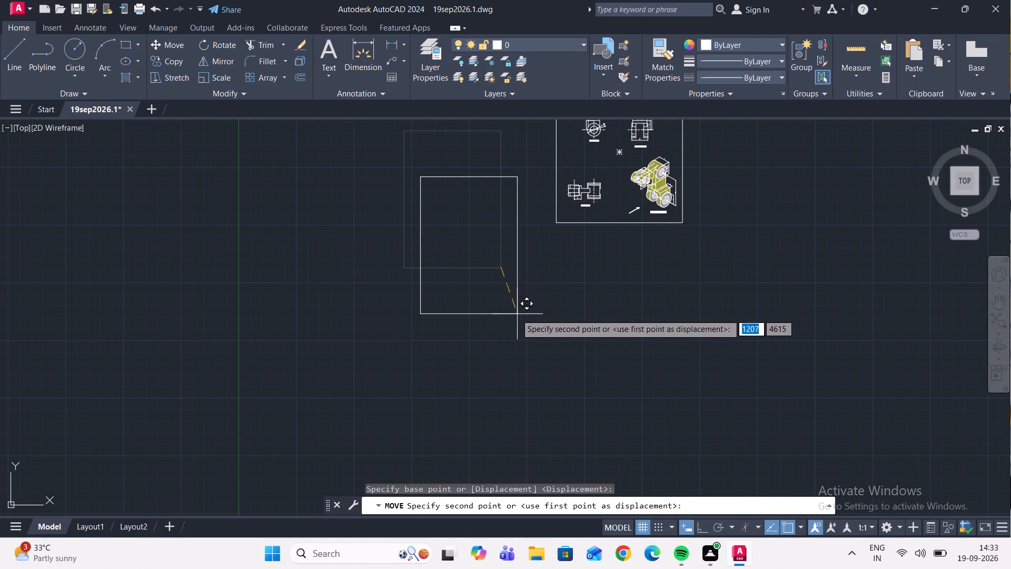
click(516, 314)
scroll(586, 297, down, 3)
scroll(602, 237, up, 4)
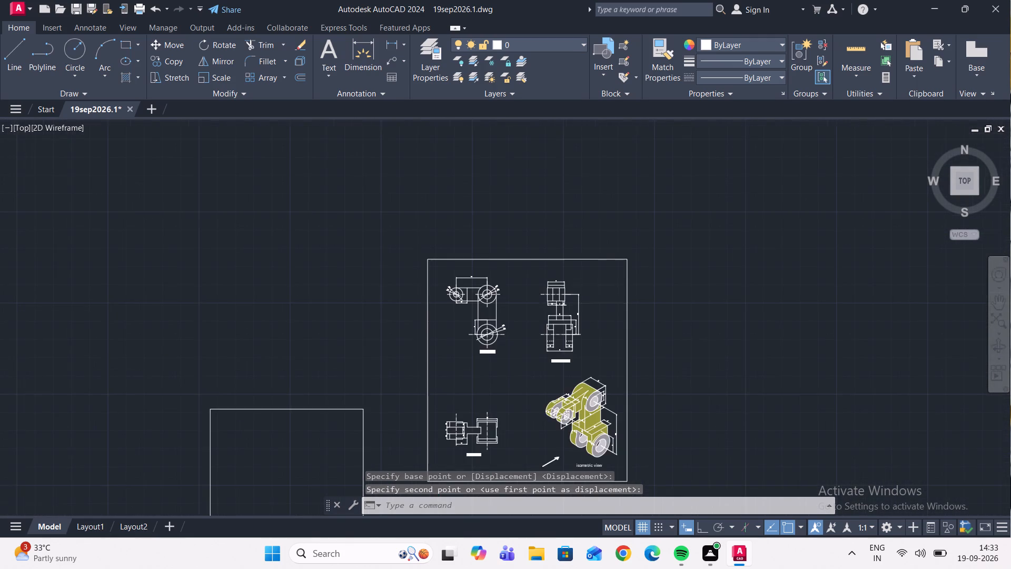
scroll(605, 303, up, 1)
scroll(452, 327, up, 2)
key(Escape)
With Ortho on, move the side view with its dimensions and label about 80 mm horizontally toward the front view.
scroll(489, 287, down, 2)
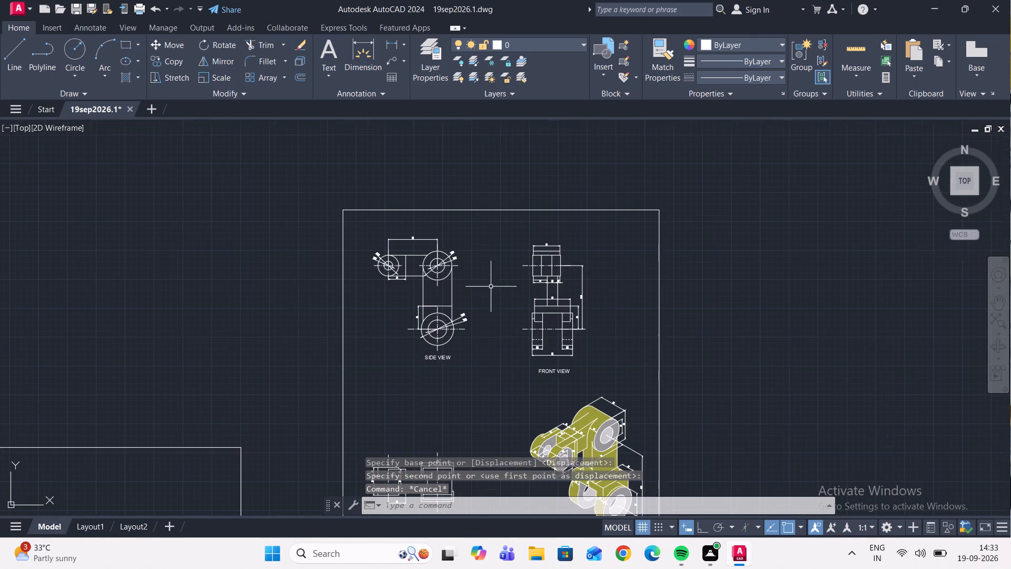
drag(482, 370, 482, 362)
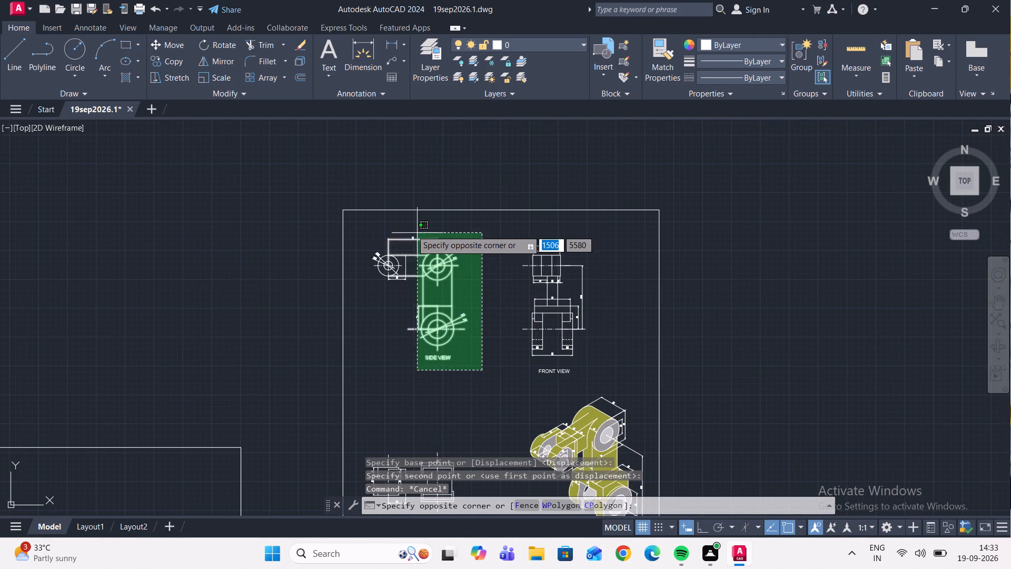
click(365, 229)
scroll(459, 315, up, 3)
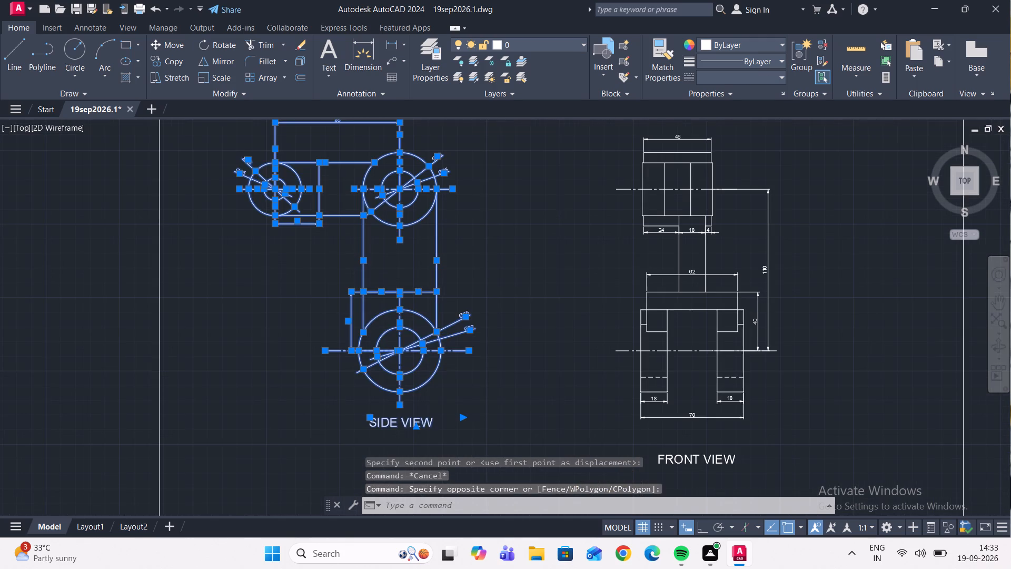
scroll(463, 263, down, 1)
scroll(603, 287, down, 1)
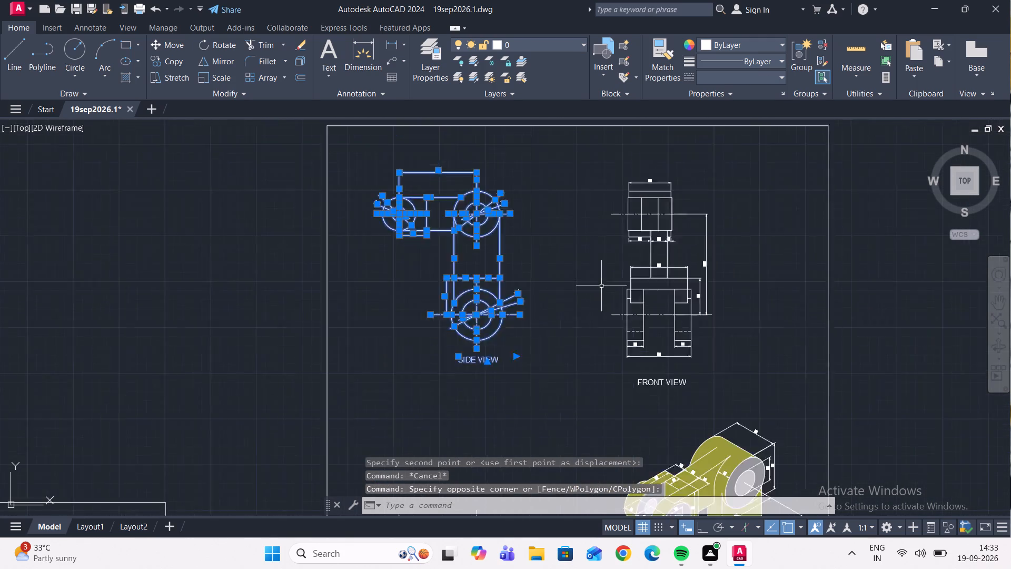
scroll(600, 285, down, 1)
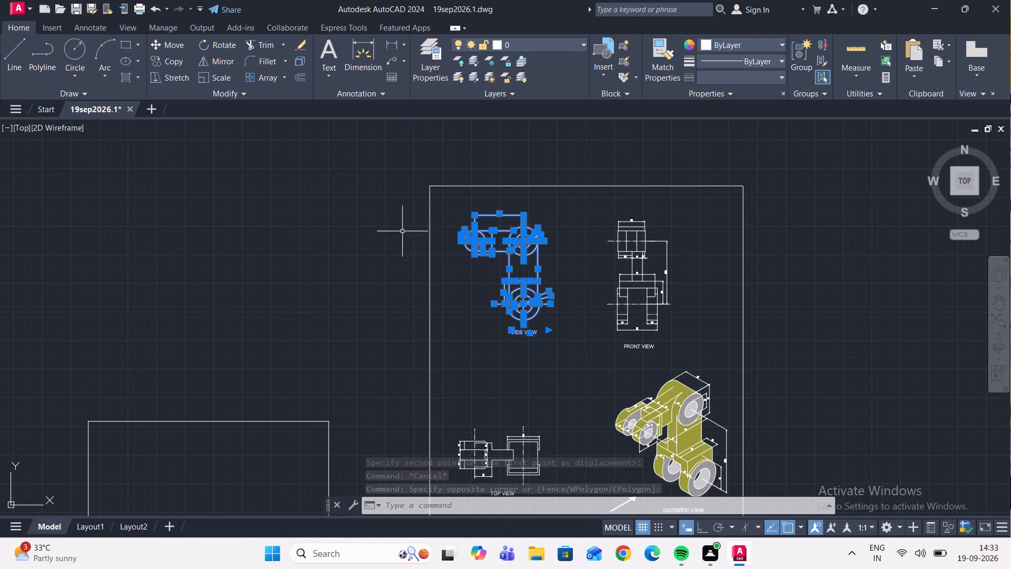
click(175, 45)
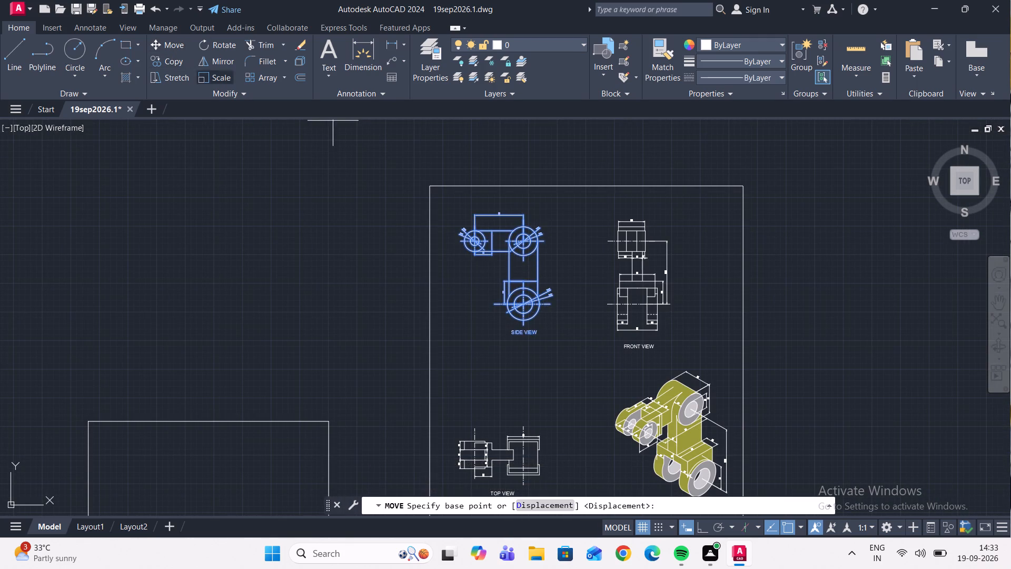
scroll(541, 313, up, 3)
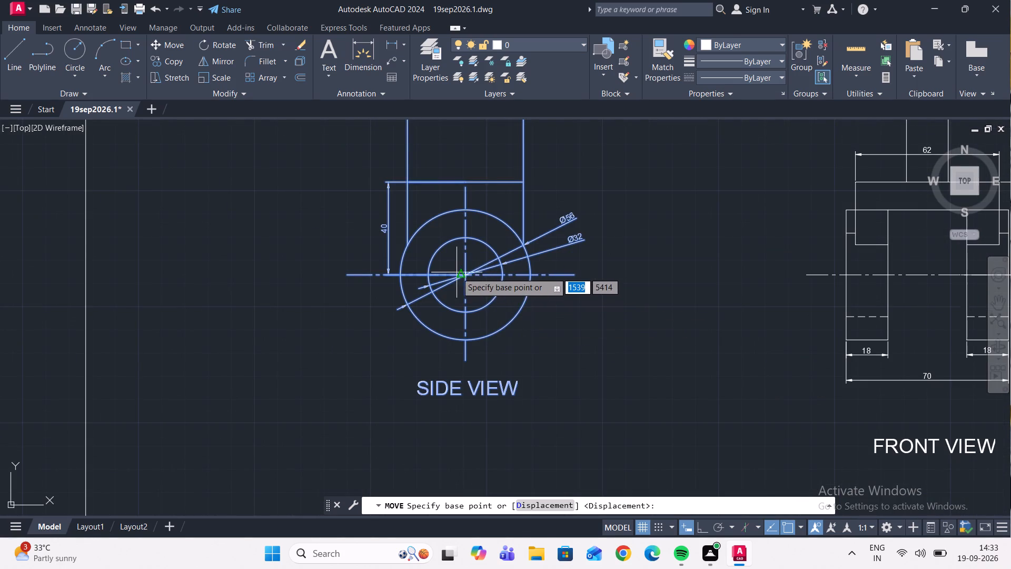
scroll(467, 277, up, 3)
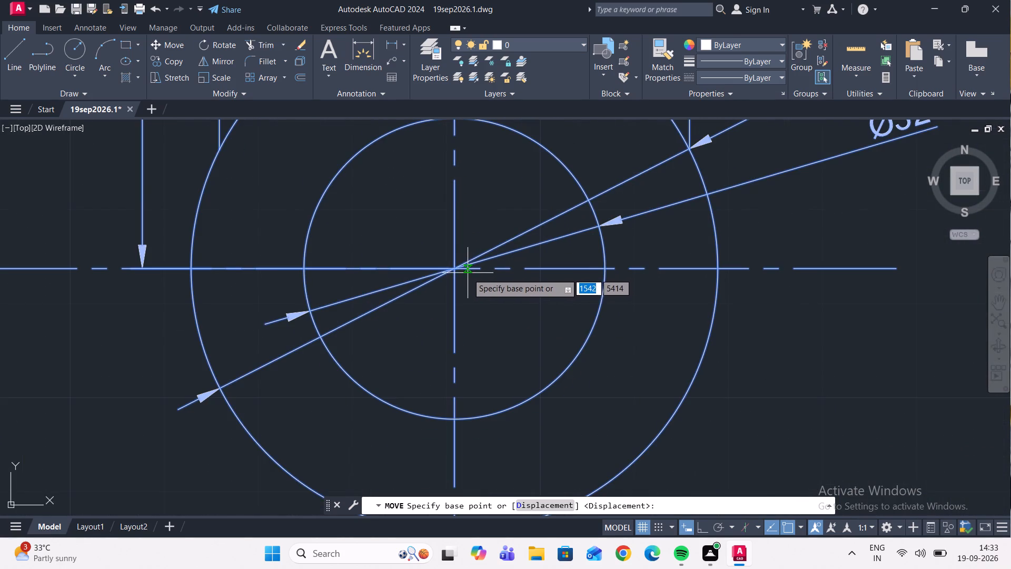
key(F8)
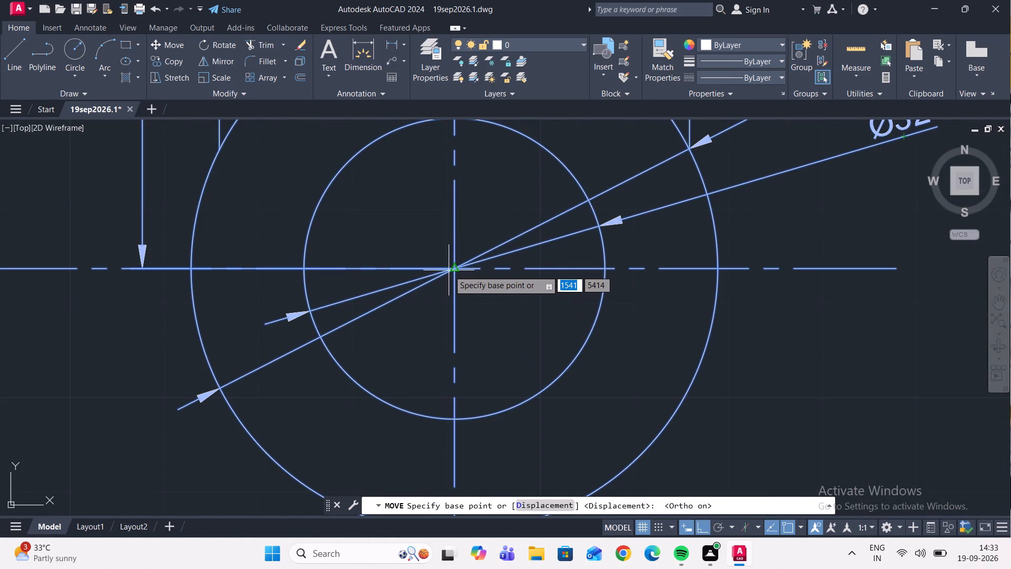
click(457, 270)
scroll(629, 277, down, 3)
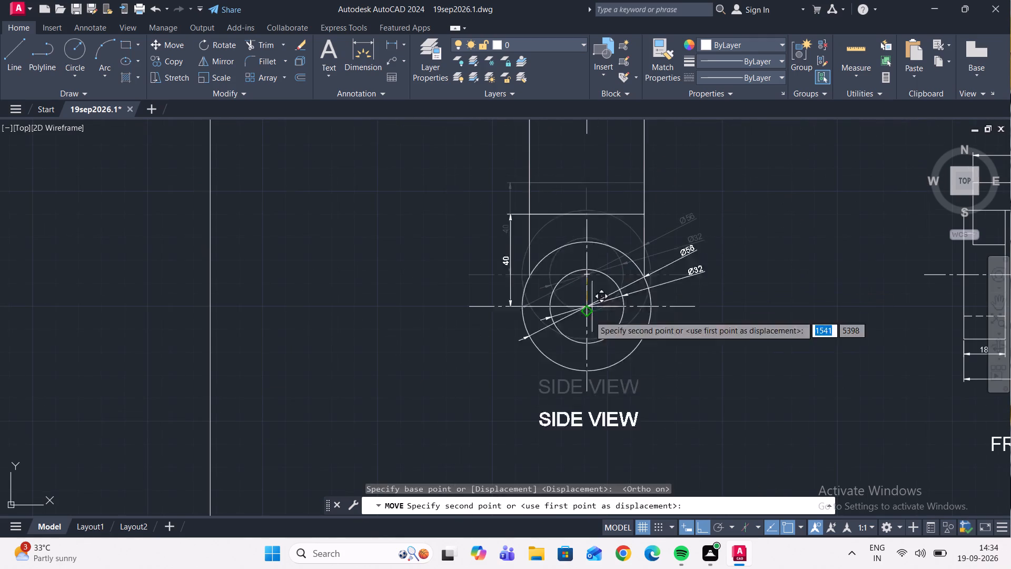
middle_drag(770, 309, 516, 362)
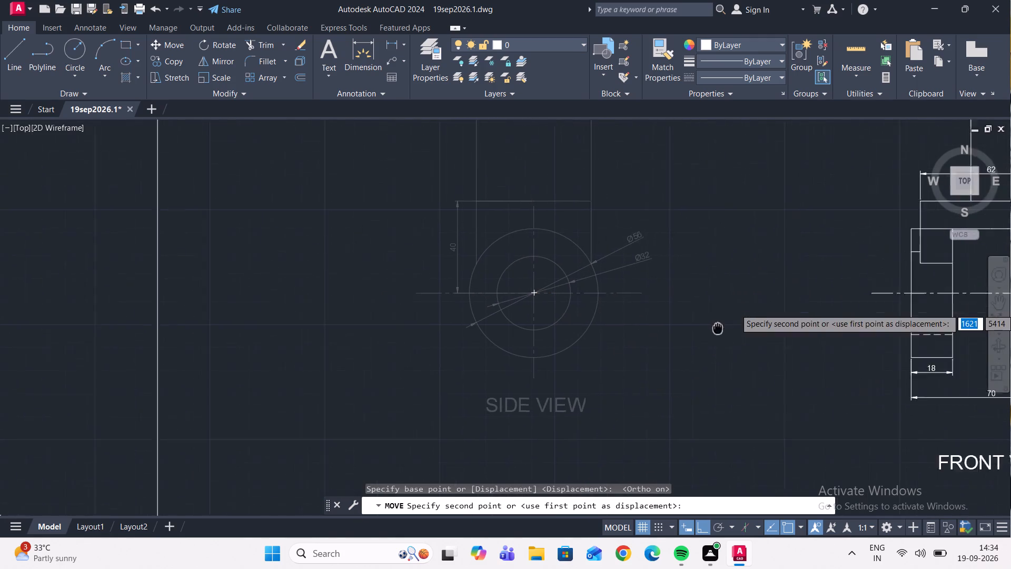
middle_drag(516, 362, 457, 375)
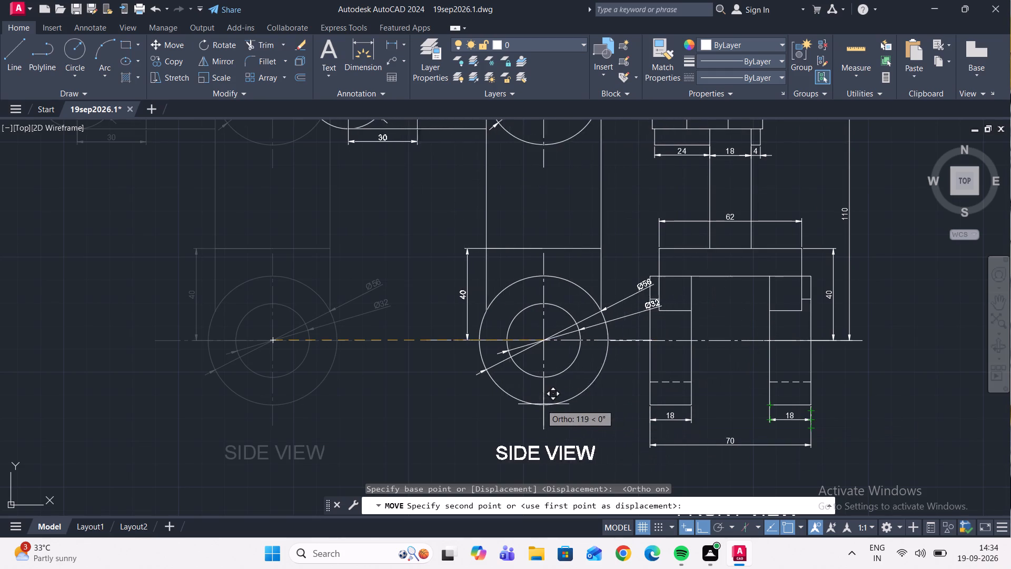
scroll(523, 405, down, 2)
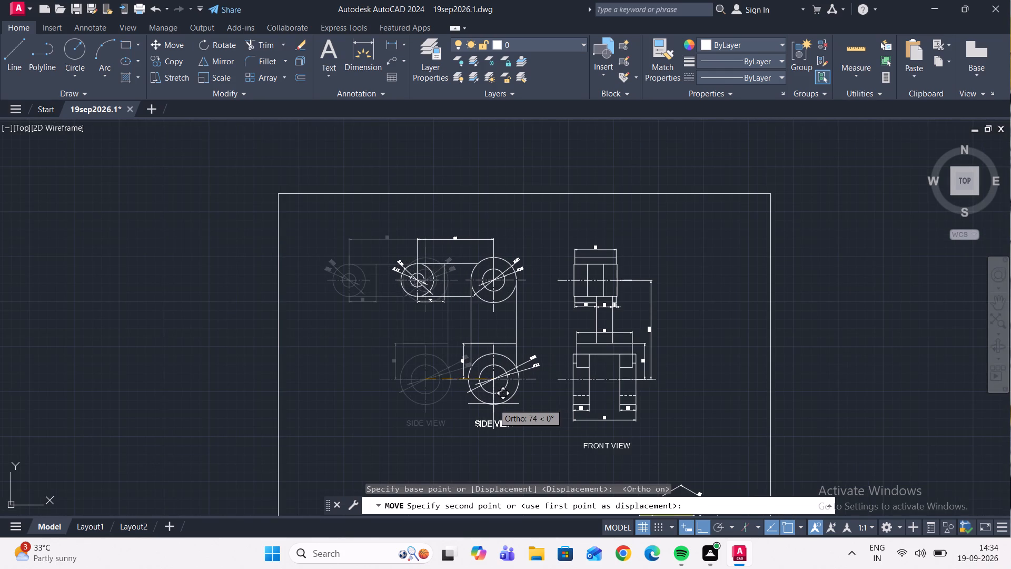
click(498, 403)
Move the top view with its dimensions and label, snapping its 56 dimension to the bottom of the side view's lower circle.
scroll(512, 384, down, 3)
middle_drag(512, 413, 512, 393)
scroll(518, 381, up, 1)
scroll(494, 453, up, 1)
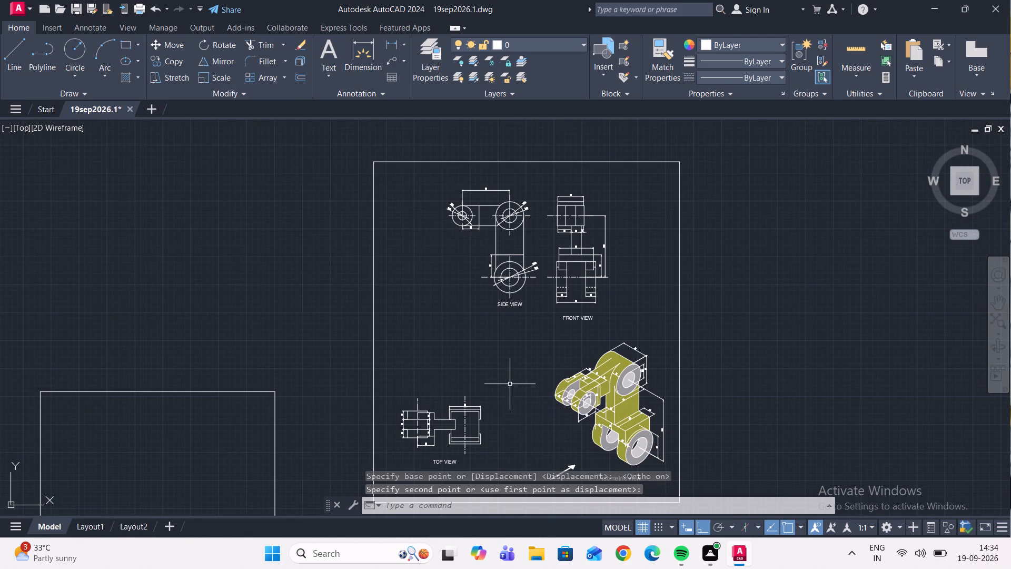
middle_drag(514, 380, 567, 322)
scroll(580, 347, up, 1)
drag(549, 429, 542, 405)
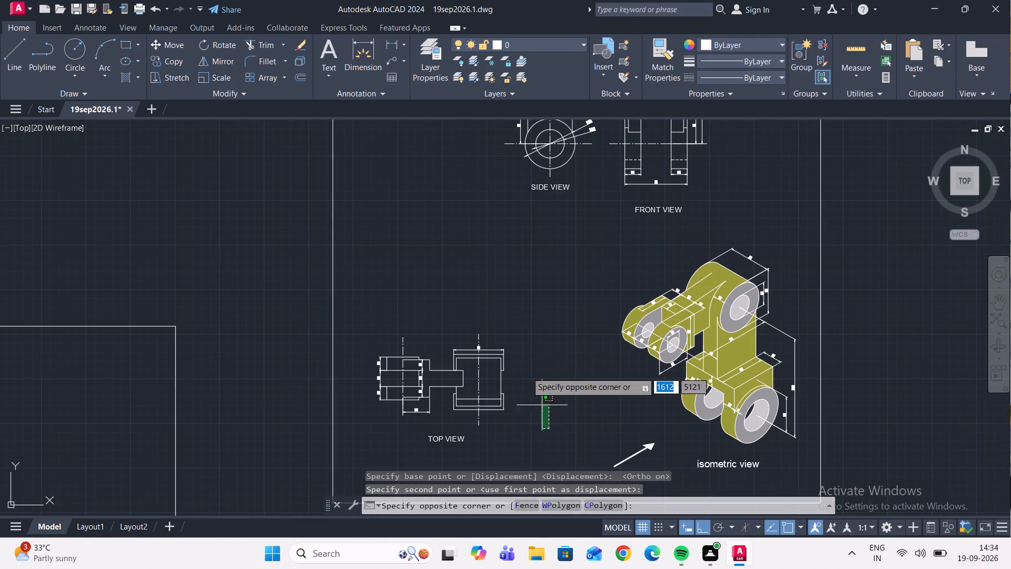
key(Escape)
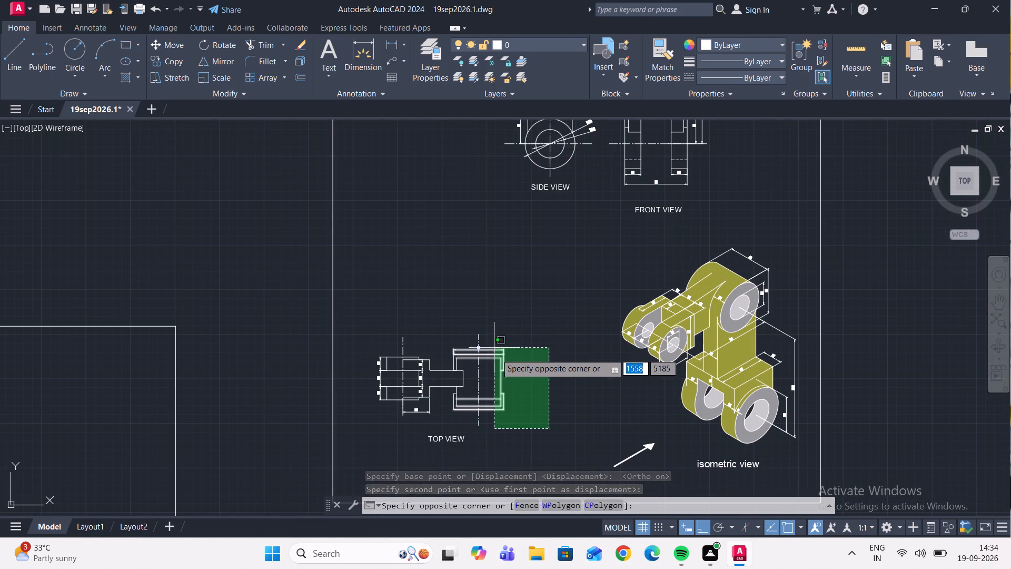
middle_drag(511, 409, 536, 355)
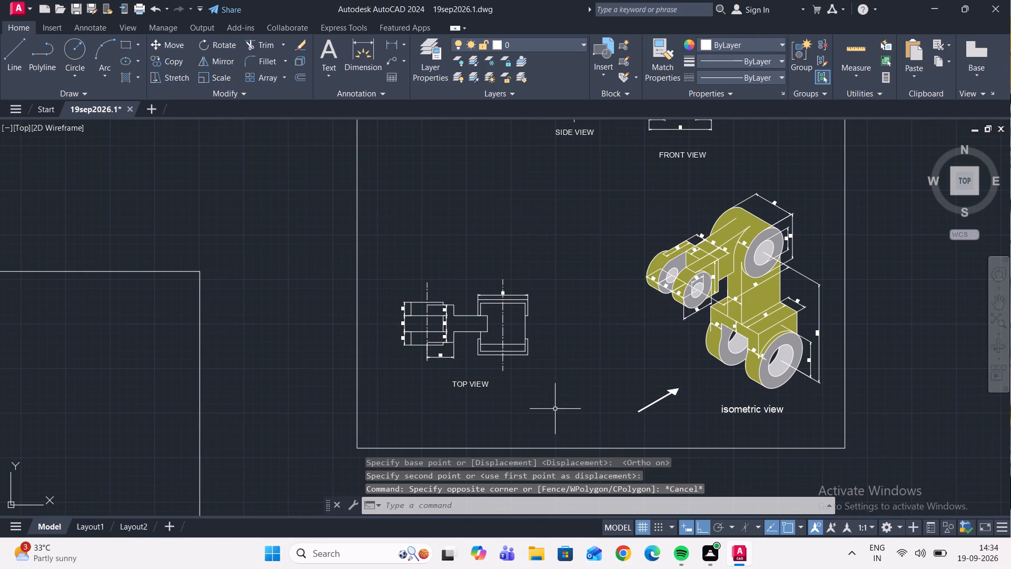
drag(566, 411, 566, 394)
click(400, 243)
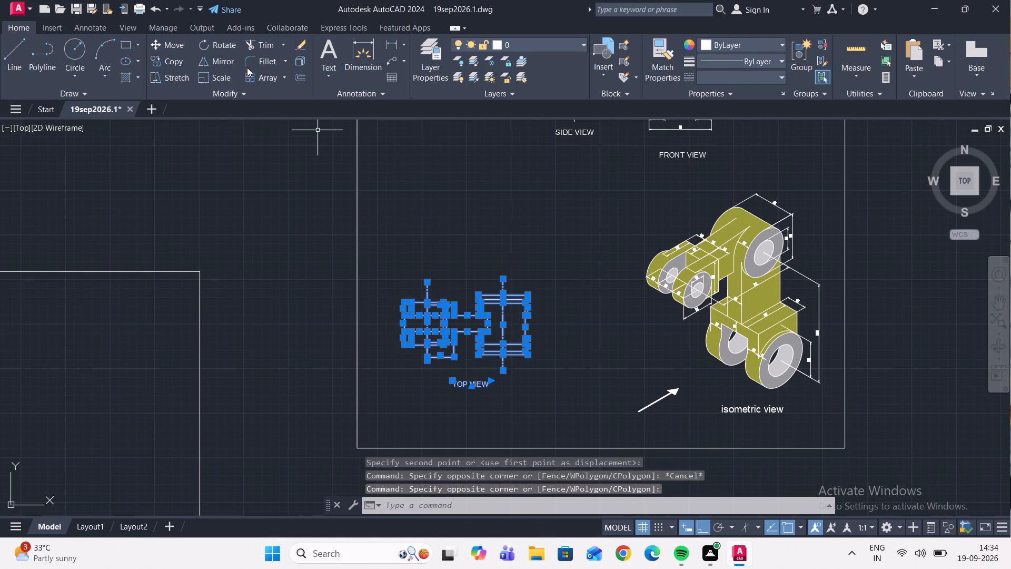
click(168, 45)
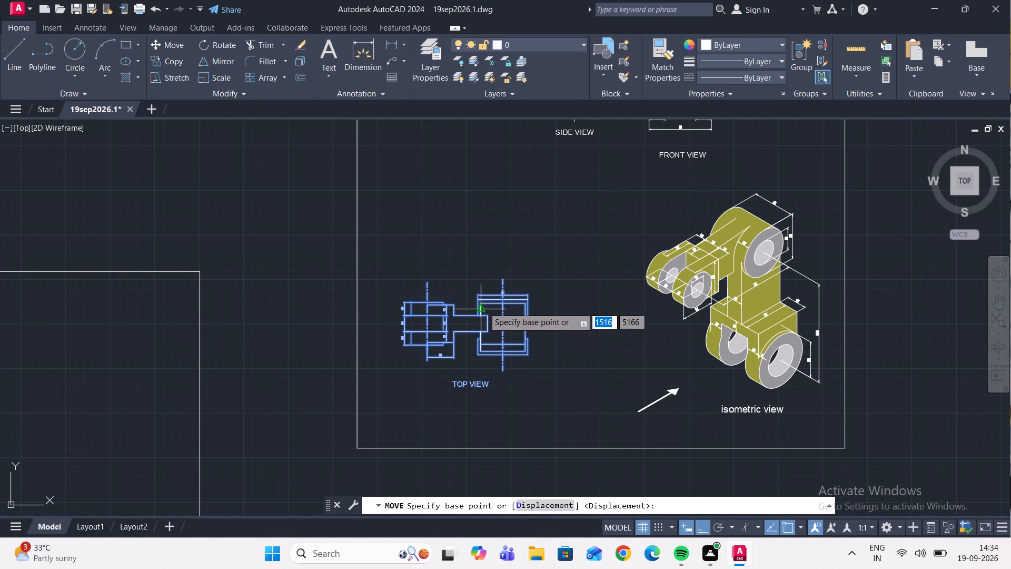
scroll(564, 258, down, 2)
middle_drag(563, 255, 532, 301)
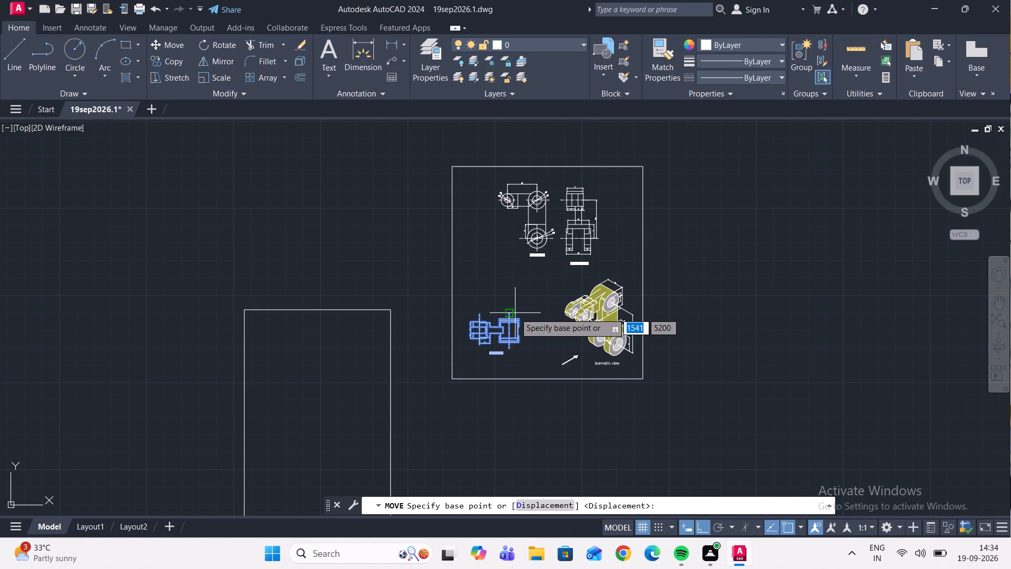
scroll(515, 313, up, 5)
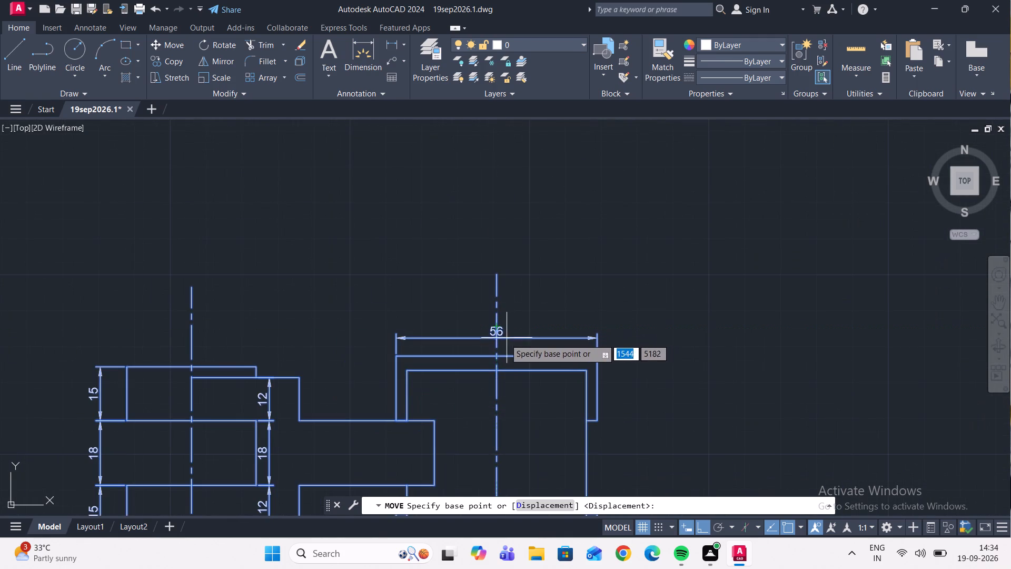
click(500, 338)
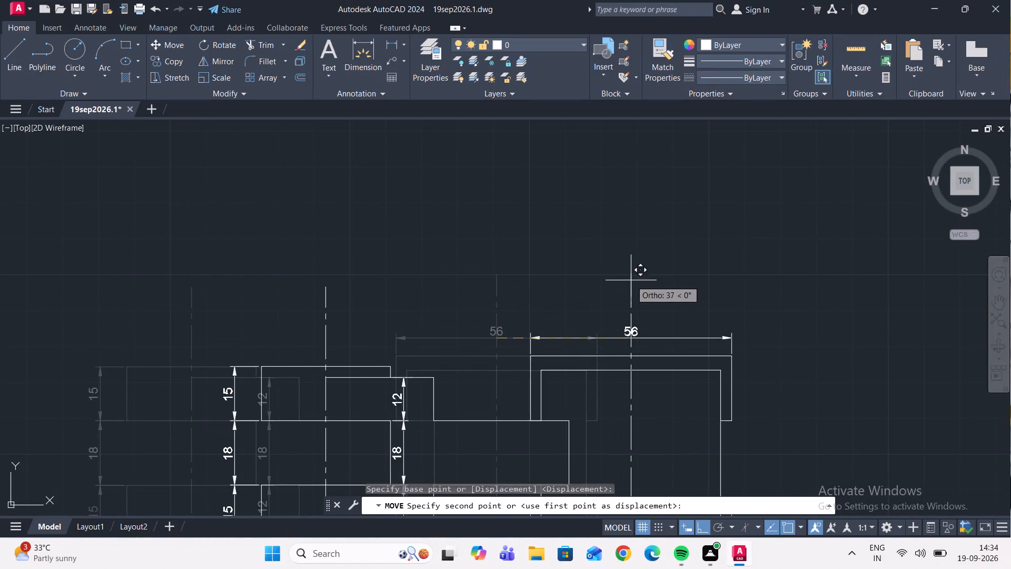
scroll(692, 285, down, 2)
middle_drag(731, 195, 731, 207)
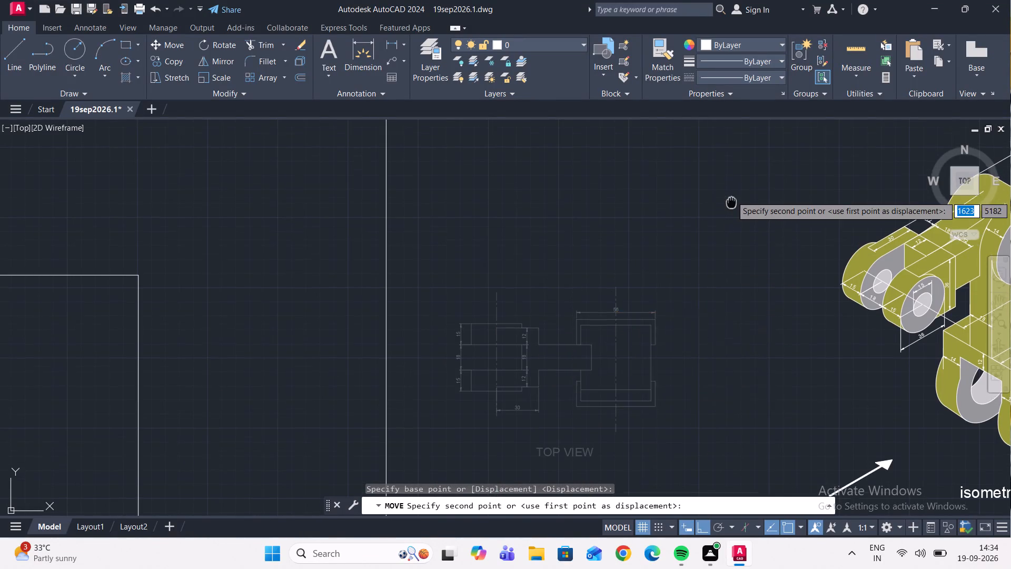
middle_drag(731, 207, 674, 374)
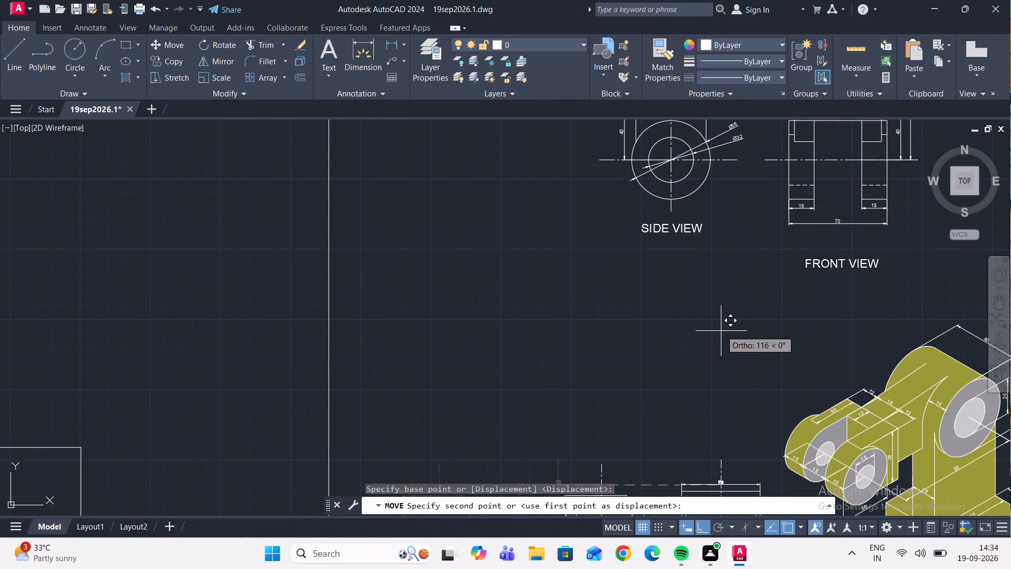
click(672, 199)
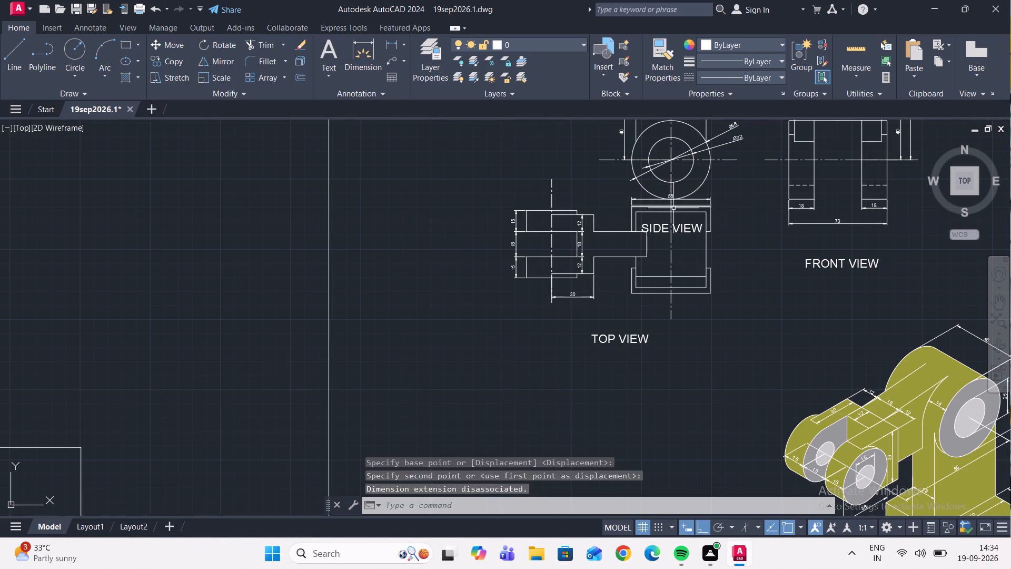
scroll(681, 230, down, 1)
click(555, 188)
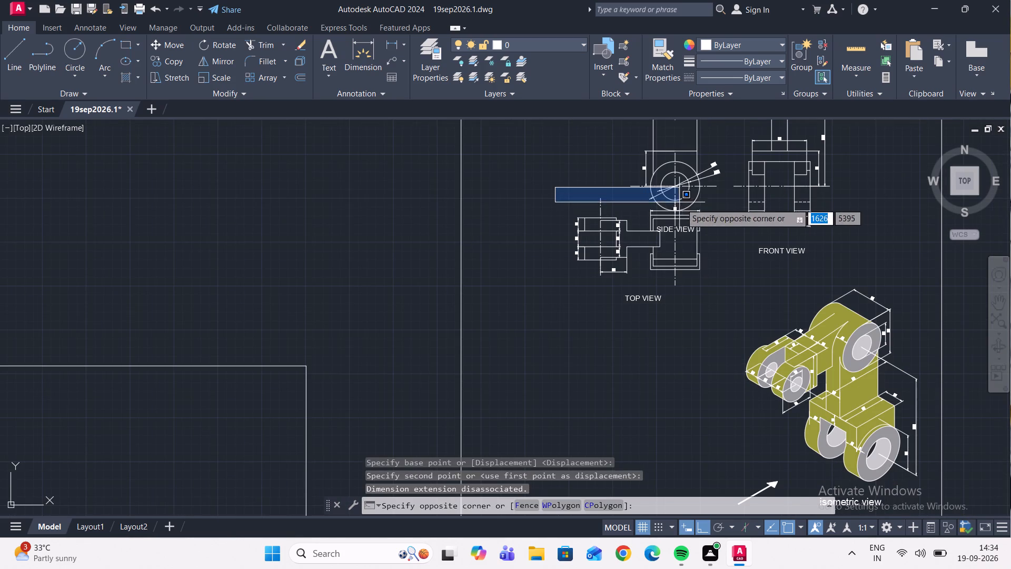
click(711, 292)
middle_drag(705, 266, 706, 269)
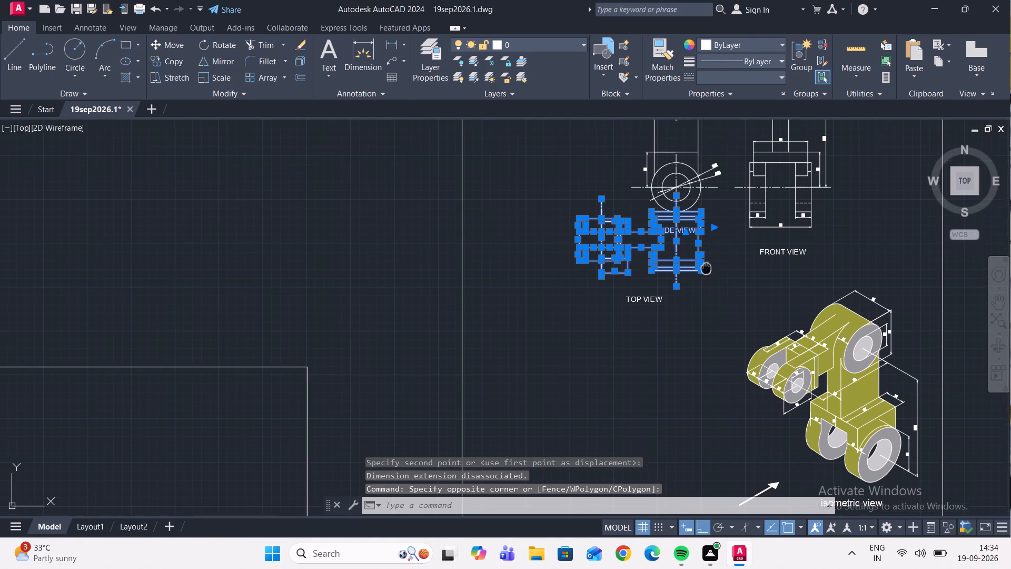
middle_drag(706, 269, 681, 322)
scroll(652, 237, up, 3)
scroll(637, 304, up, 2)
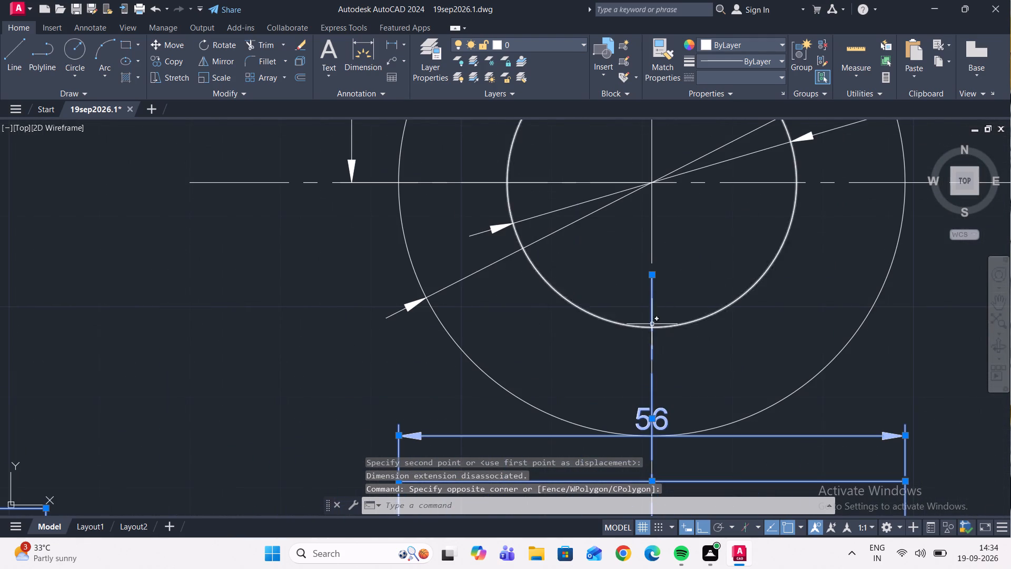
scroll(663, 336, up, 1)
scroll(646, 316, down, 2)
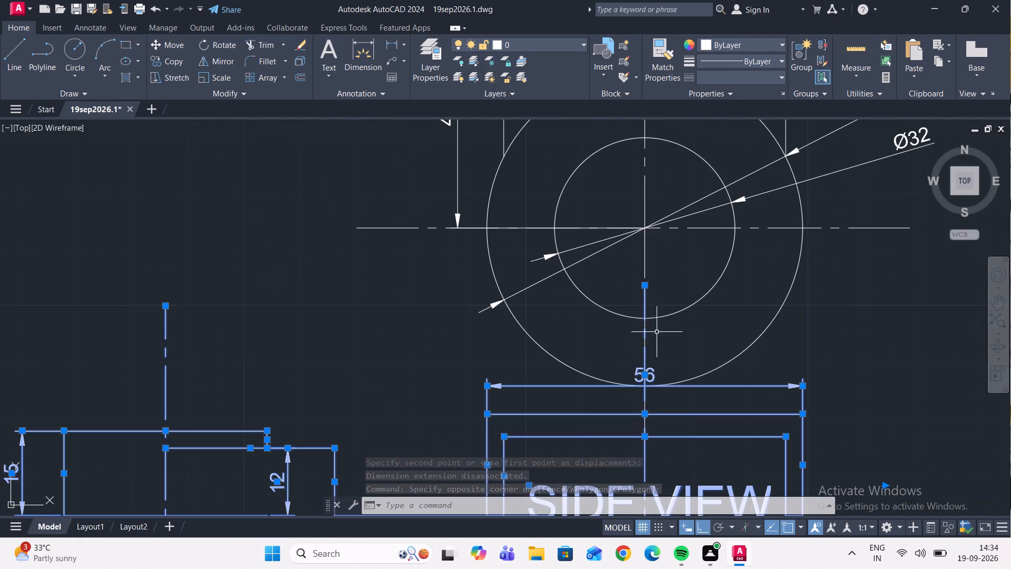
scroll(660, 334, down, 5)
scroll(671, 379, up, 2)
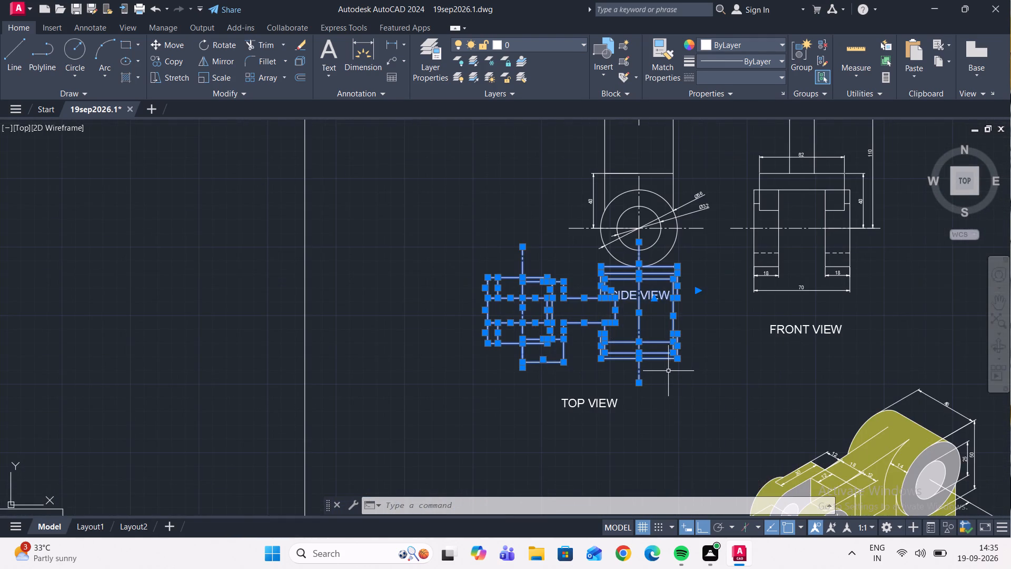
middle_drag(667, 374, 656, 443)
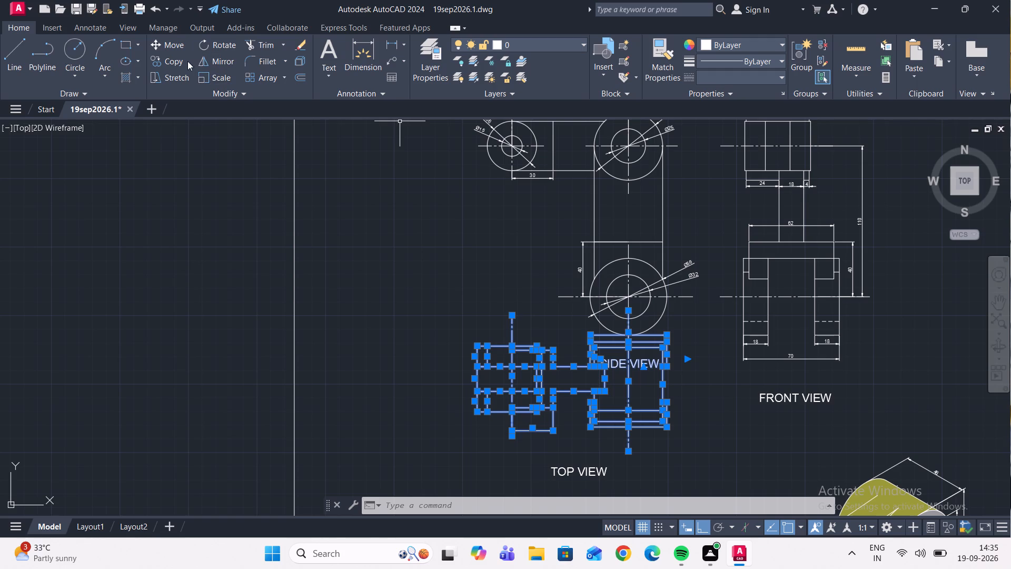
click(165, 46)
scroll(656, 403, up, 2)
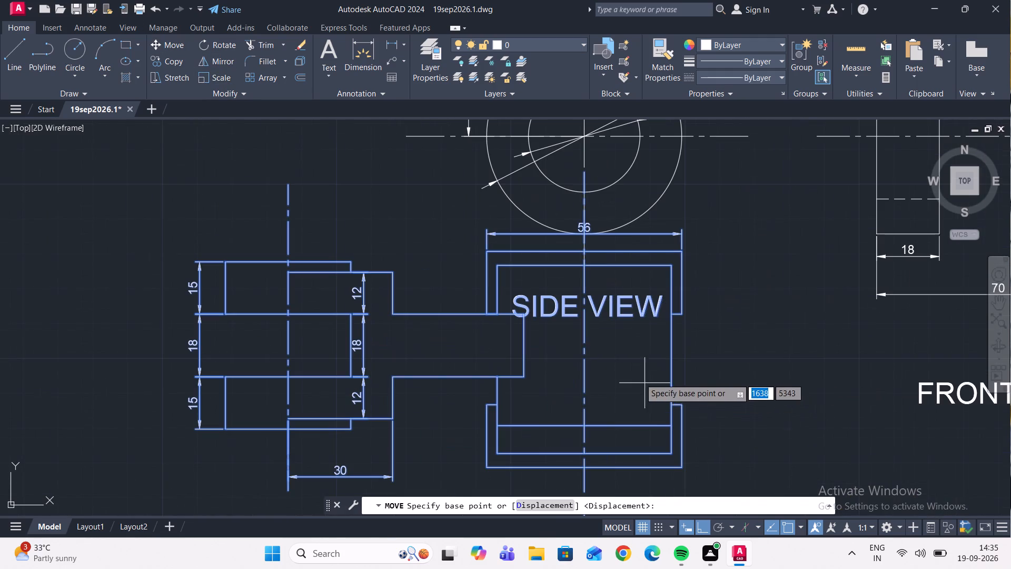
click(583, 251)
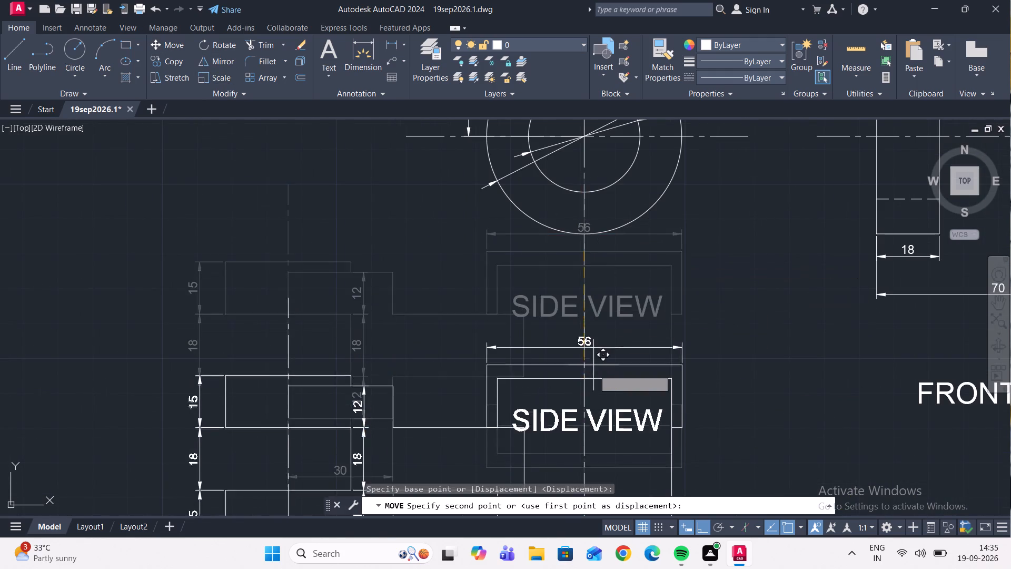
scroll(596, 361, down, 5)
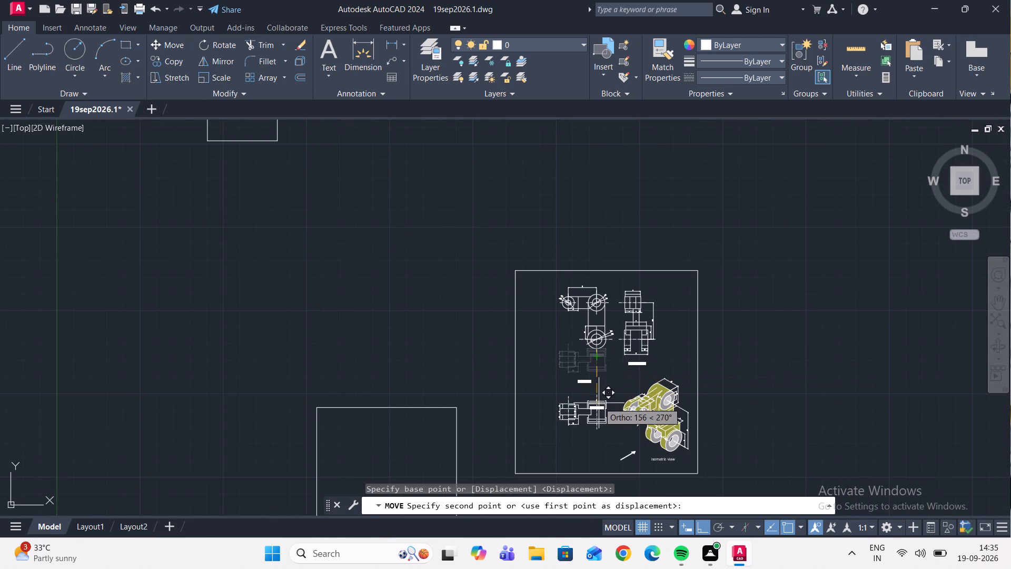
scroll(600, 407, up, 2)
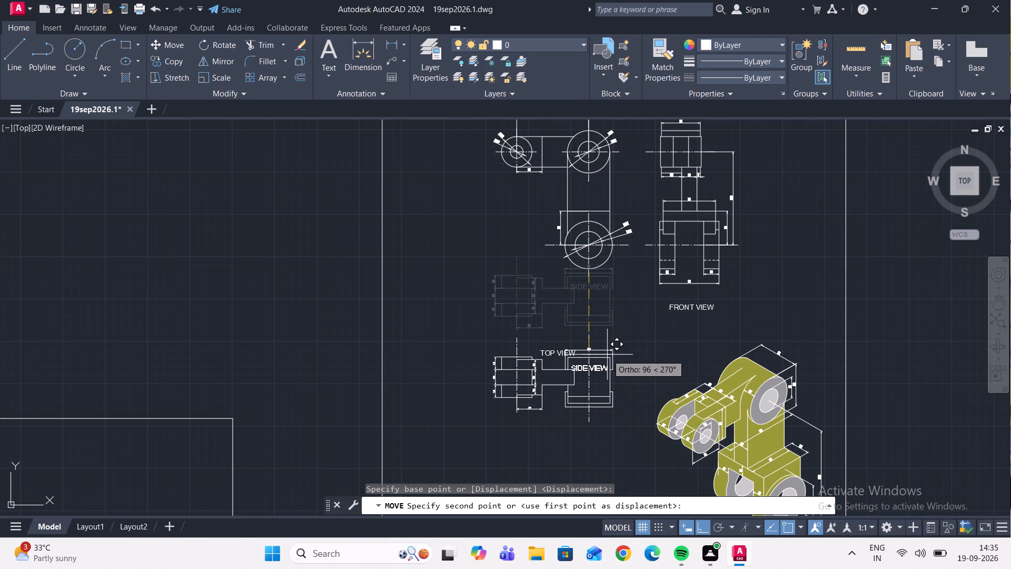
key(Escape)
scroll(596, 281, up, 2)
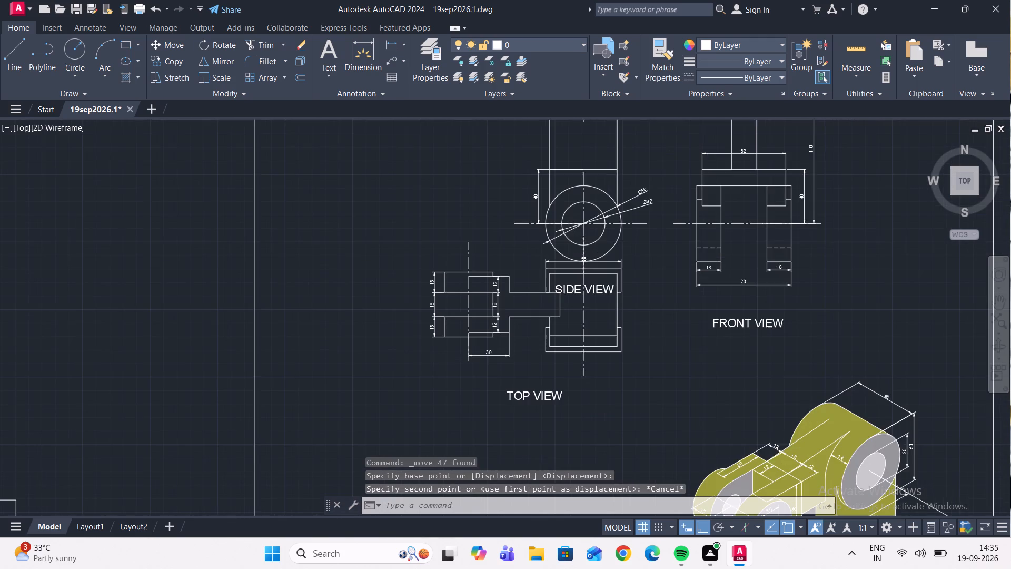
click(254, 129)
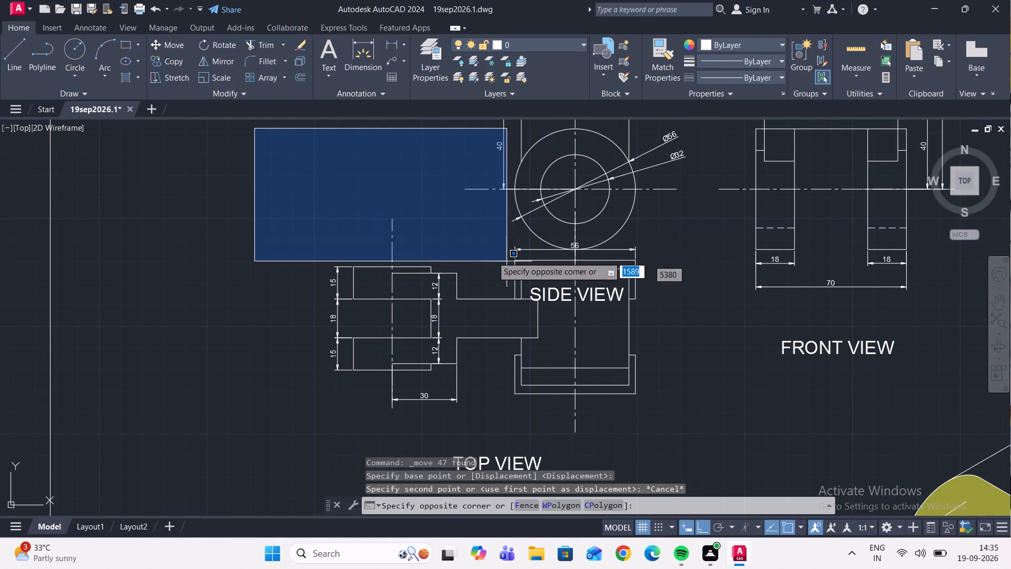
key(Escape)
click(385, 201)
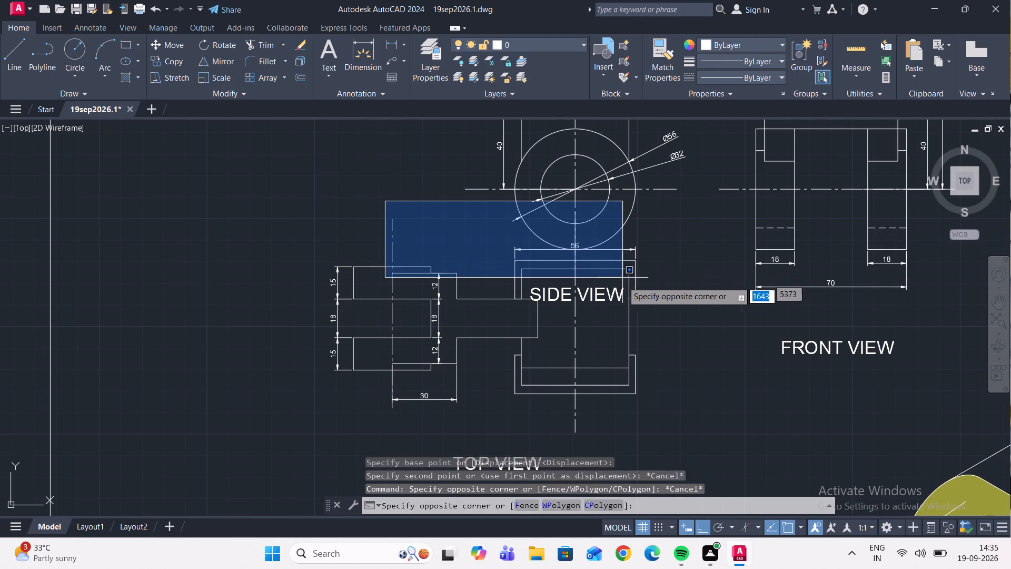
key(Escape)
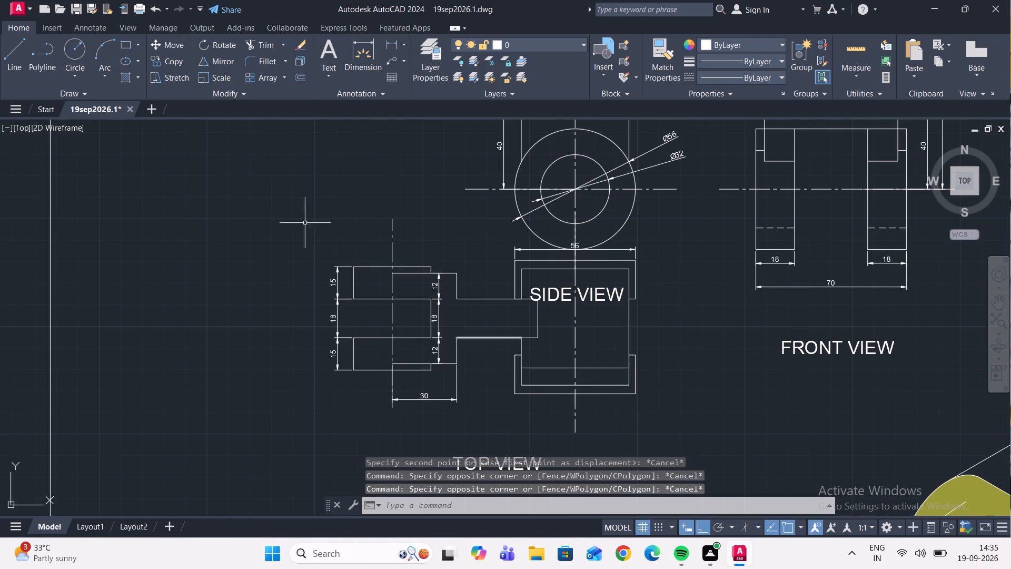
With Ortho on, move the top view with its dimensions and TOP VIEW label straight down, clear of the side view and beside the isometric view.
click(288, 203)
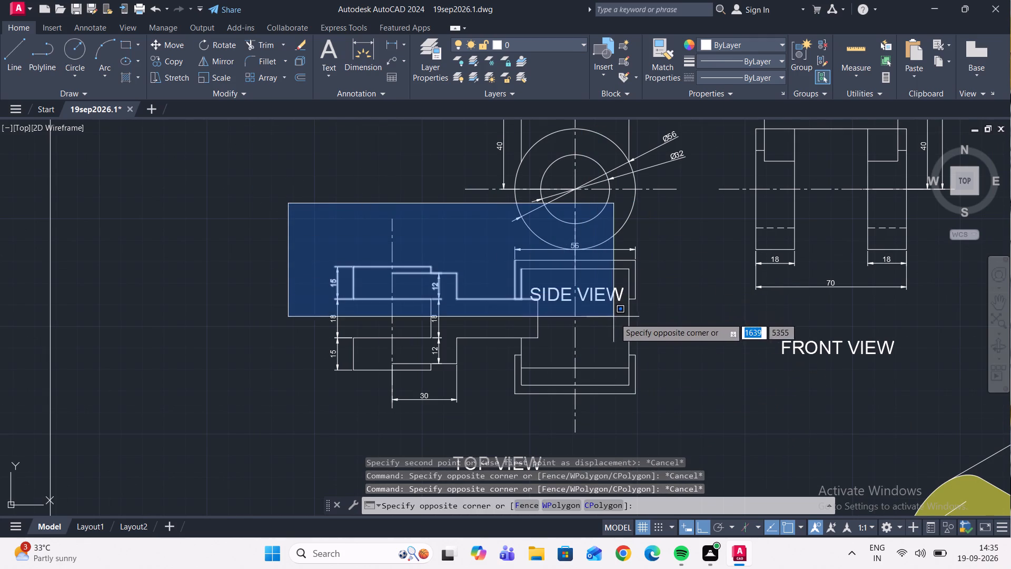
click(661, 409)
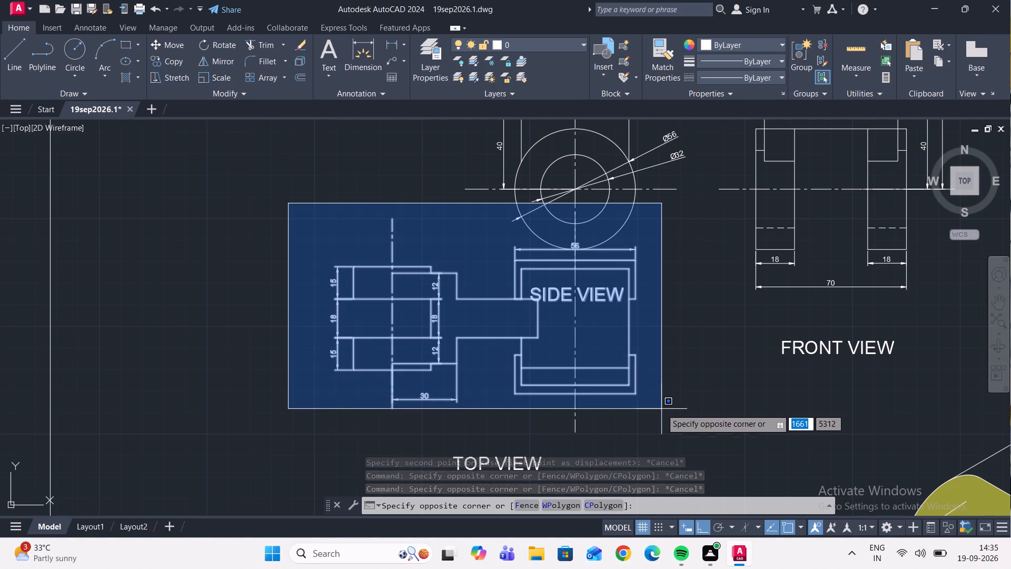
shift+click(590, 295)
scroll(577, 313, down, 1)
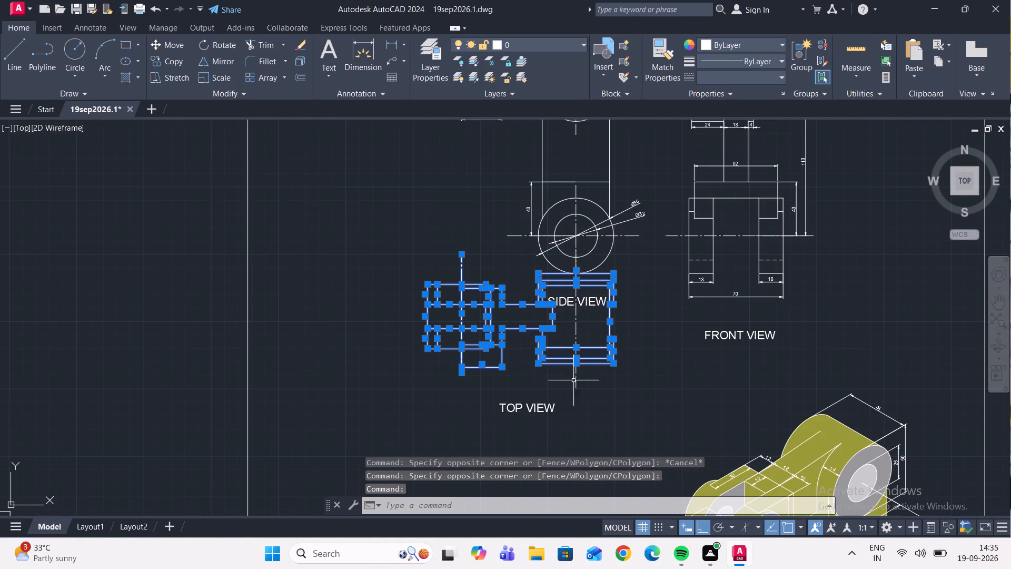
drag(592, 445, 587, 444)
click(475, 400)
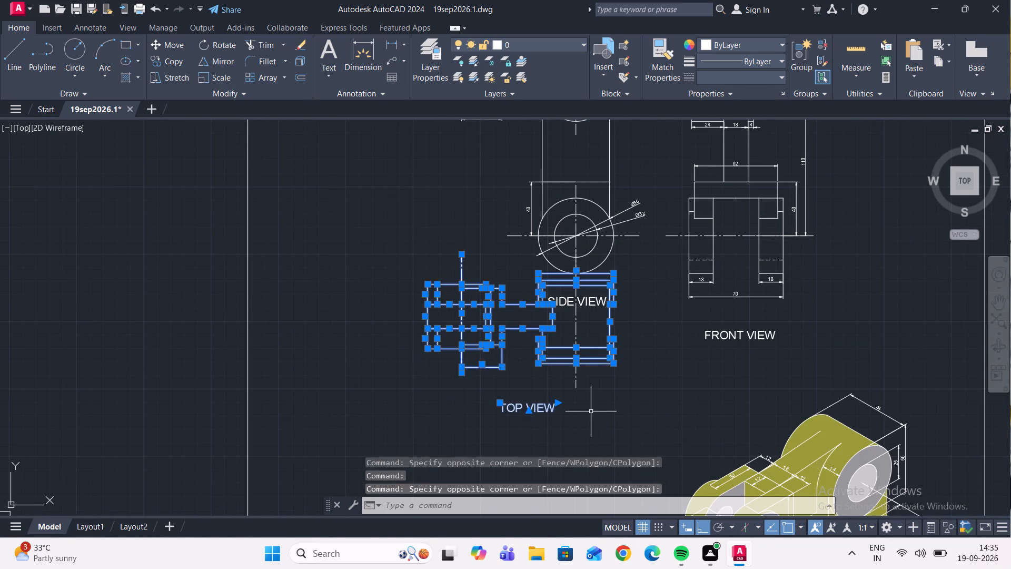
click(172, 44)
scroll(574, 290, up, 4)
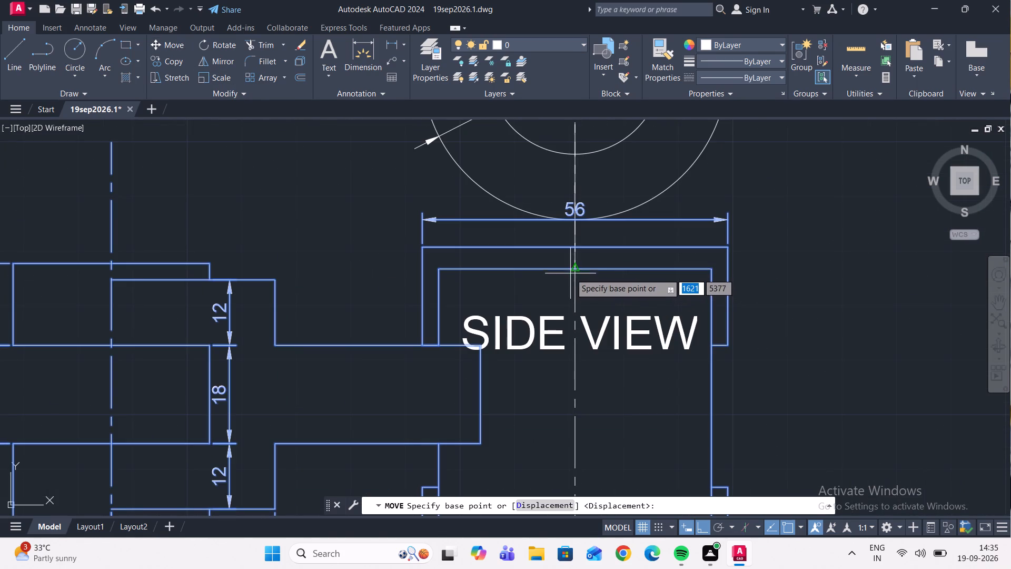
click(573, 271)
scroll(570, 323, down, 4)
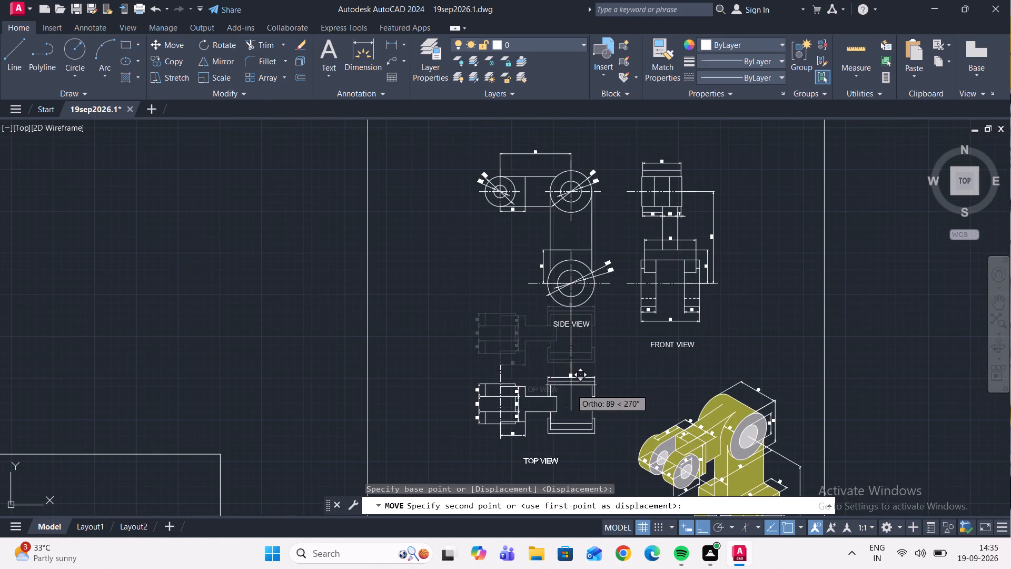
scroll(570, 353, down, 1)
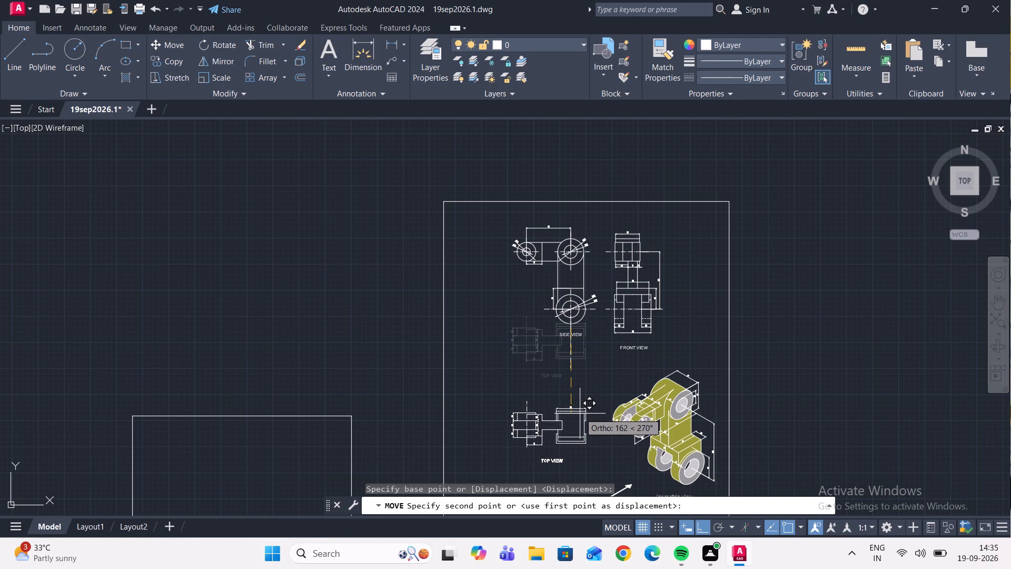
click(576, 420)
Move the SIDE VIEW label straight down until it is level with the FRONT VIEW label.
scroll(573, 326, up, 2)
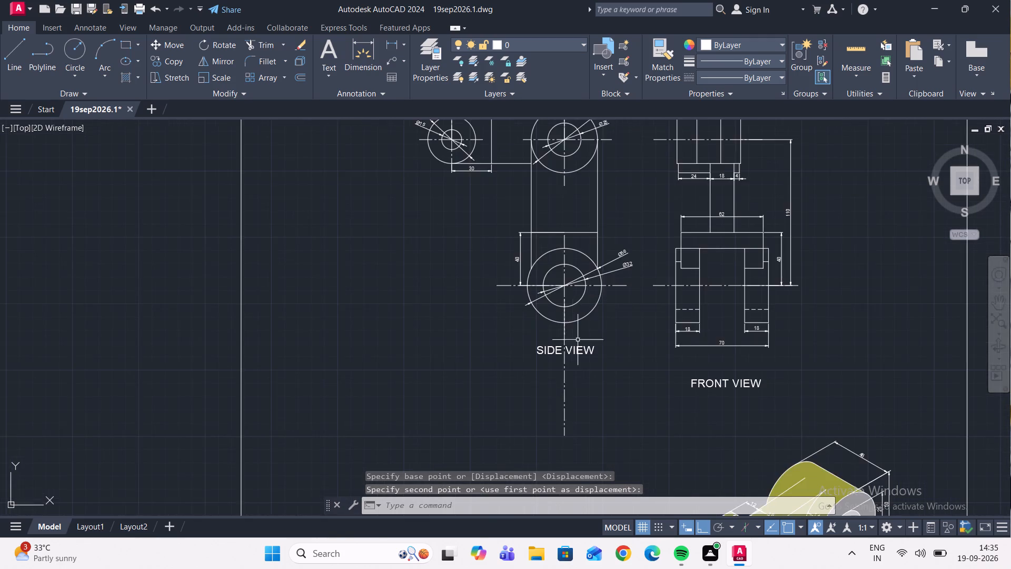
scroll(578, 347, up, 2)
drag(637, 398, 636, 387)
click(469, 327)
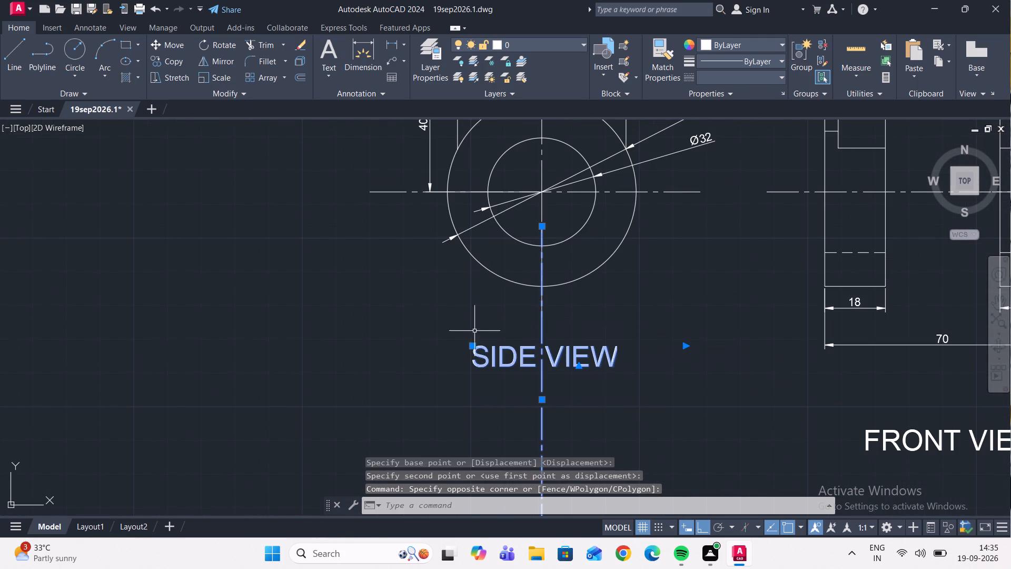
shift+click(542, 384)
scroll(606, 377, down, 2)
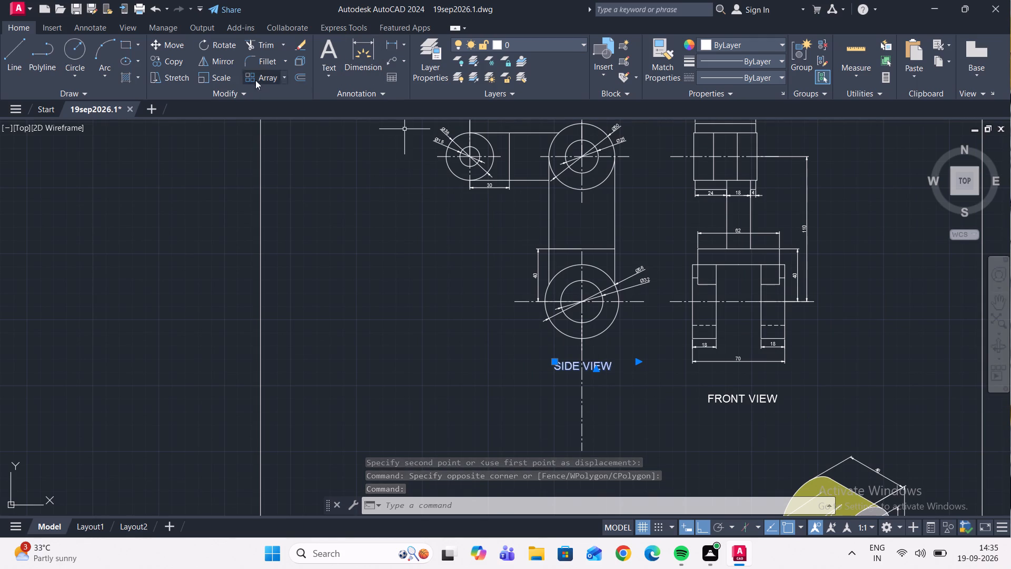
click(167, 41)
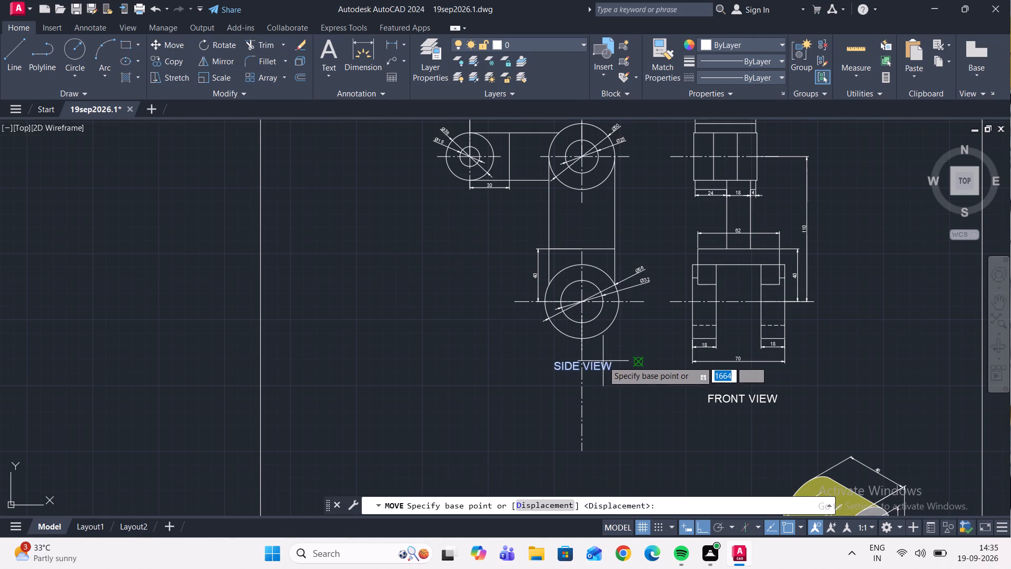
scroll(581, 367, up, 3)
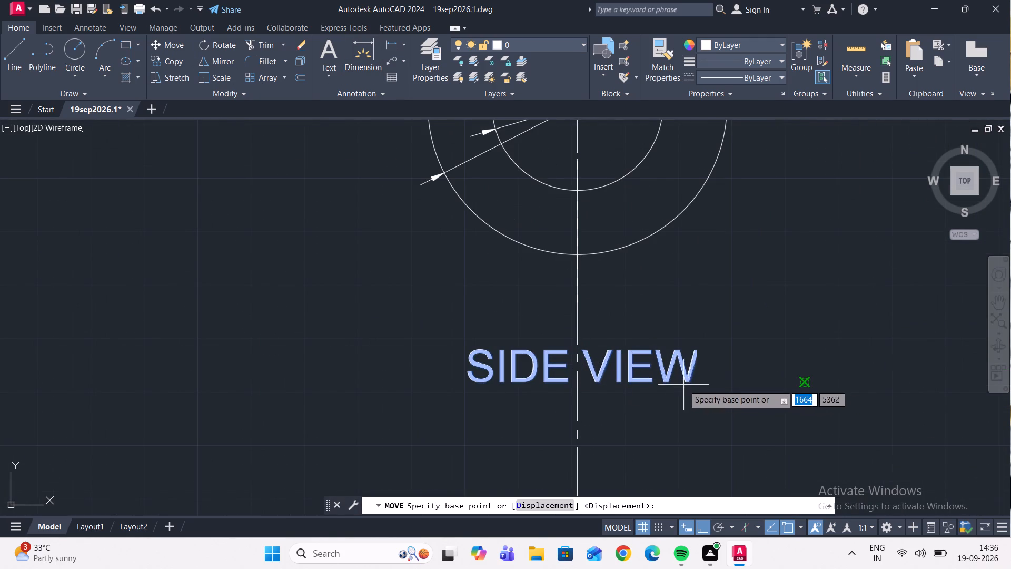
click(468, 383)
scroll(493, 444, down, 4)
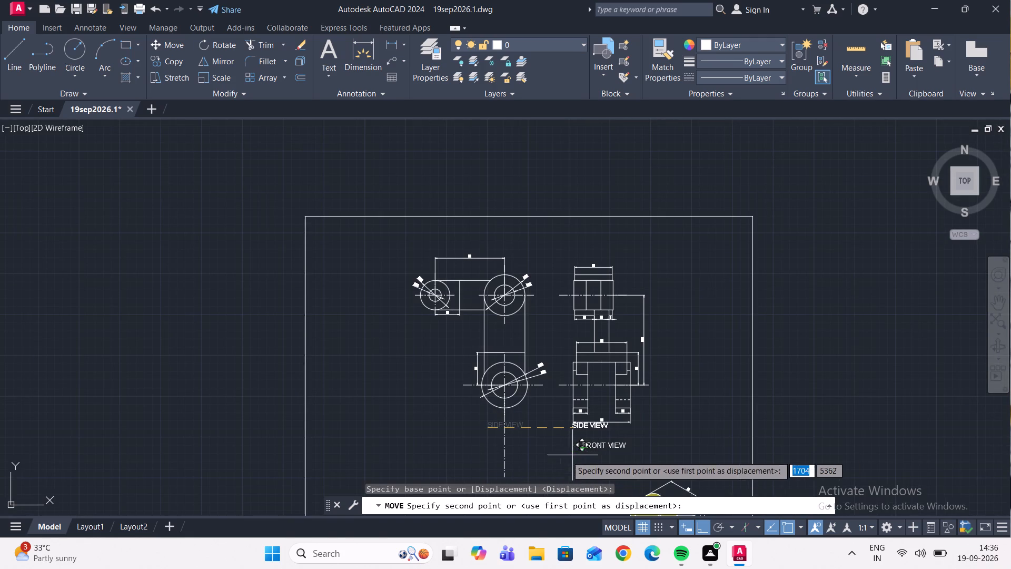
click(464, 453)
Move the isometric view with its dimensions, arrow and label slightly closer to the top view.
scroll(527, 472, up, 2)
scroll(498, 436, up, 2)
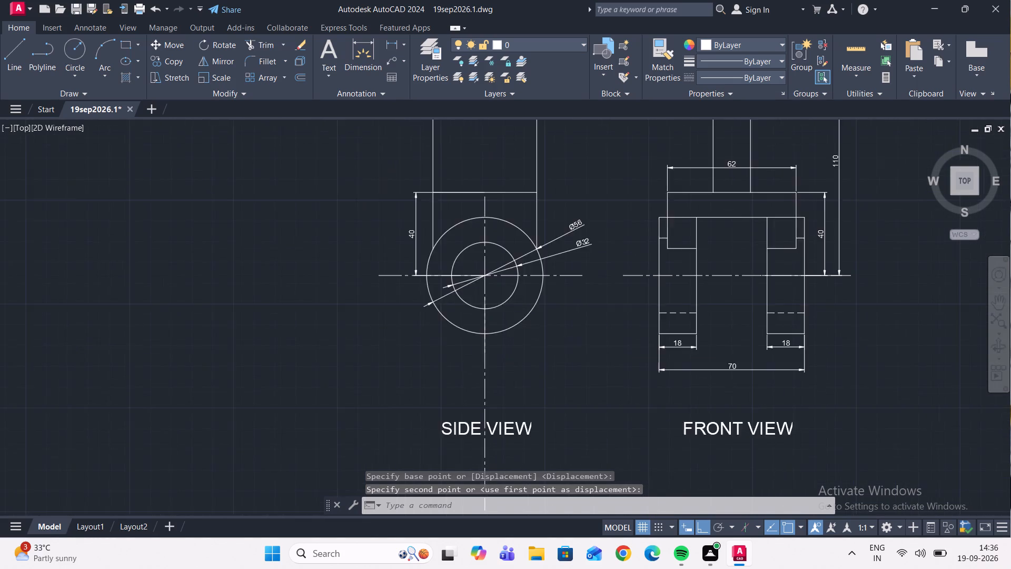
middle_drag(596, 313, 459, 339)
scroll(501, 302, down, 4)
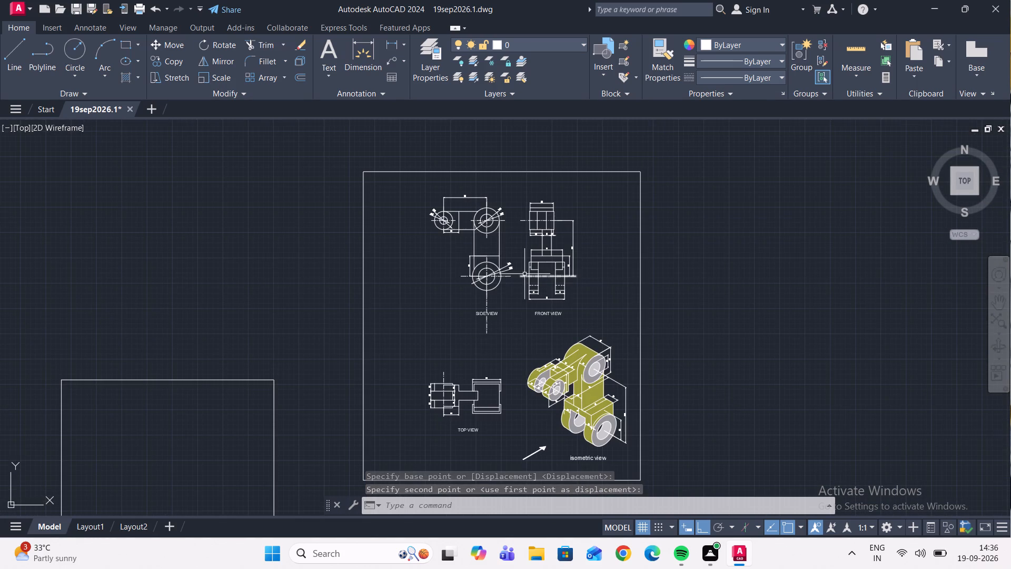
middle_drag(527, 357, 510, 312)
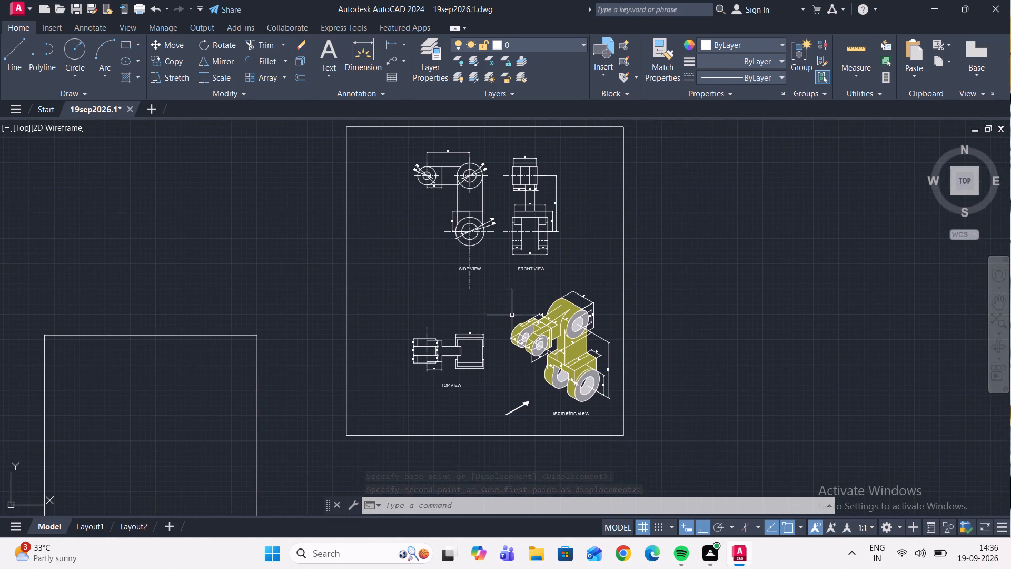
scroll(602, 403, up, 1)
click(444, 207)
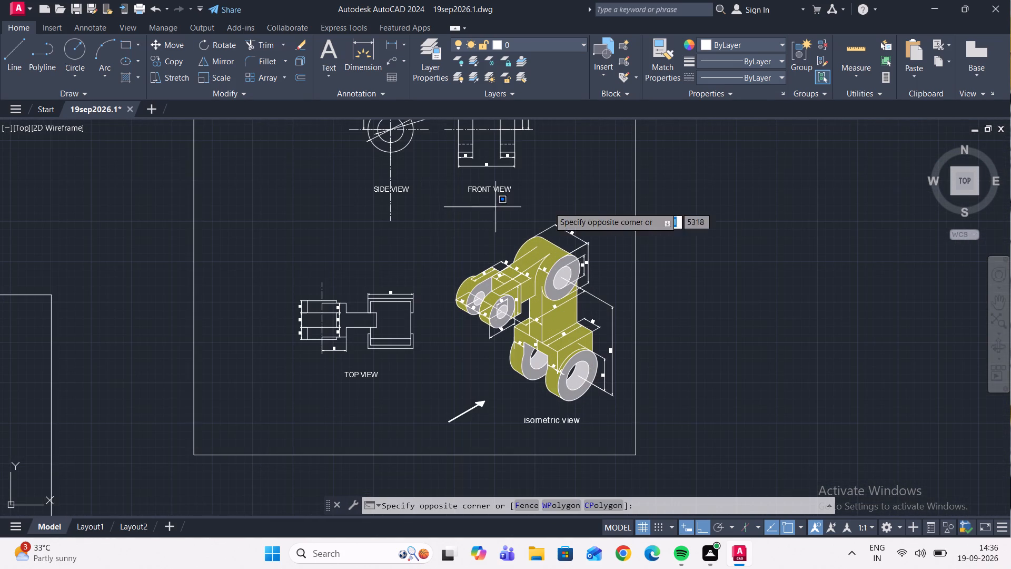
click(619, 446)
scroll(596, 435, up, 1)
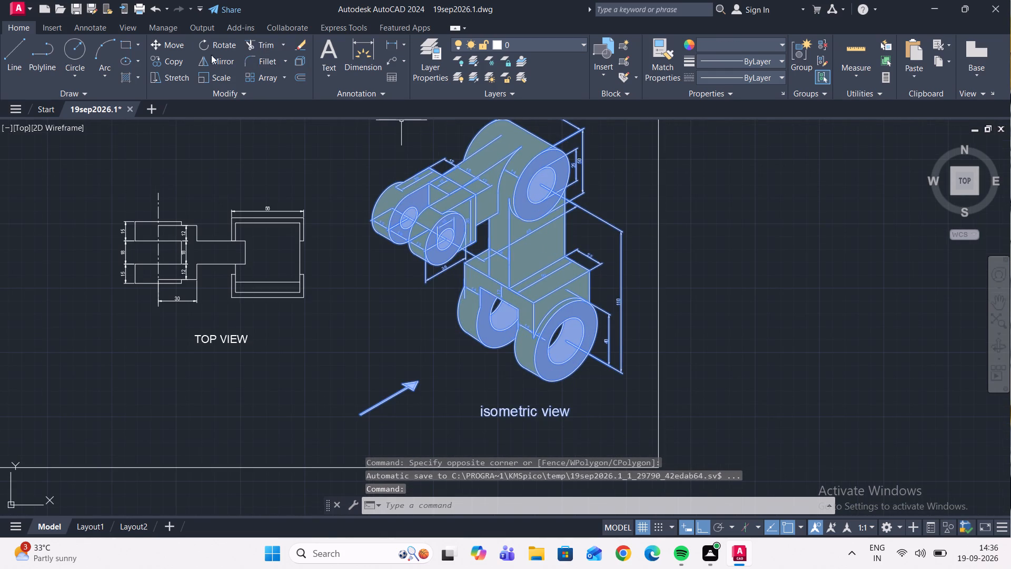
click(183, 44)
scroll(443, 255, down, 2)
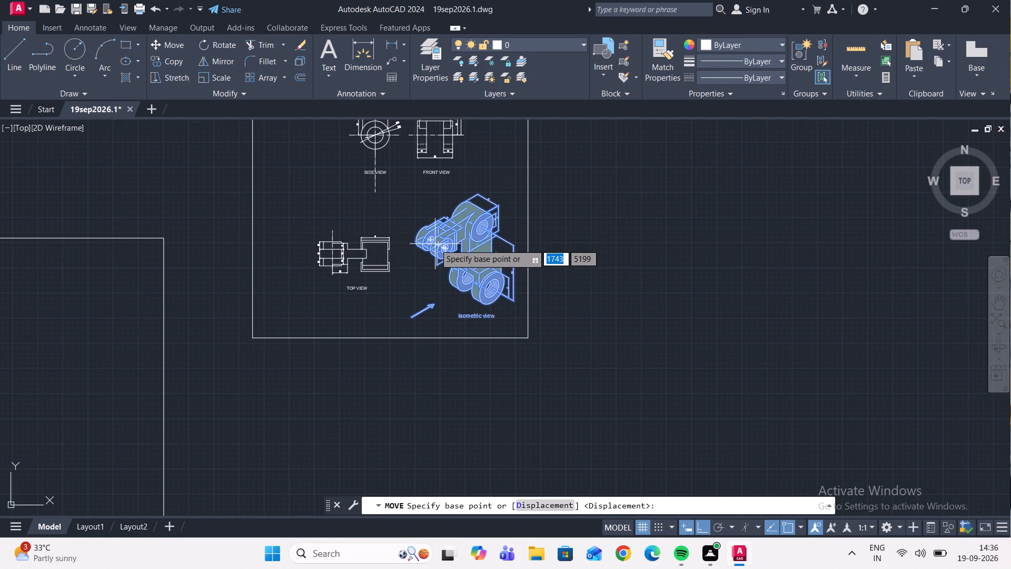
scroll(435, 244, up, 3)
click(404, 230)
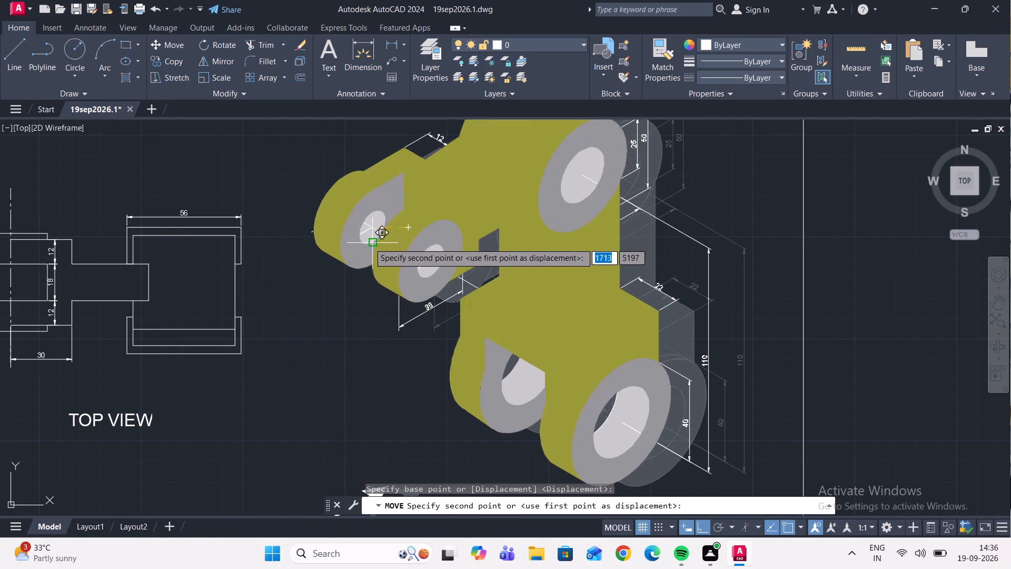
middle_drag(358, 247, 375, 306)
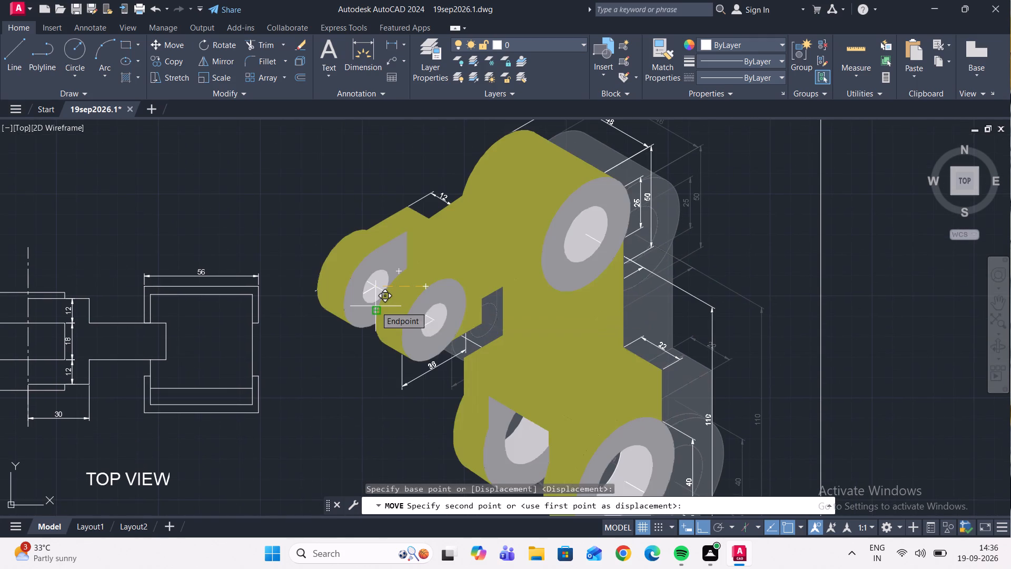
click(375, 306)
With Ortho off, move the empty 420 by 594 border around the four views, placing its lower corner on the larger border's bottom edge.
scroll(438, 262, down, 3)
scroll(530, 269, down, 1)
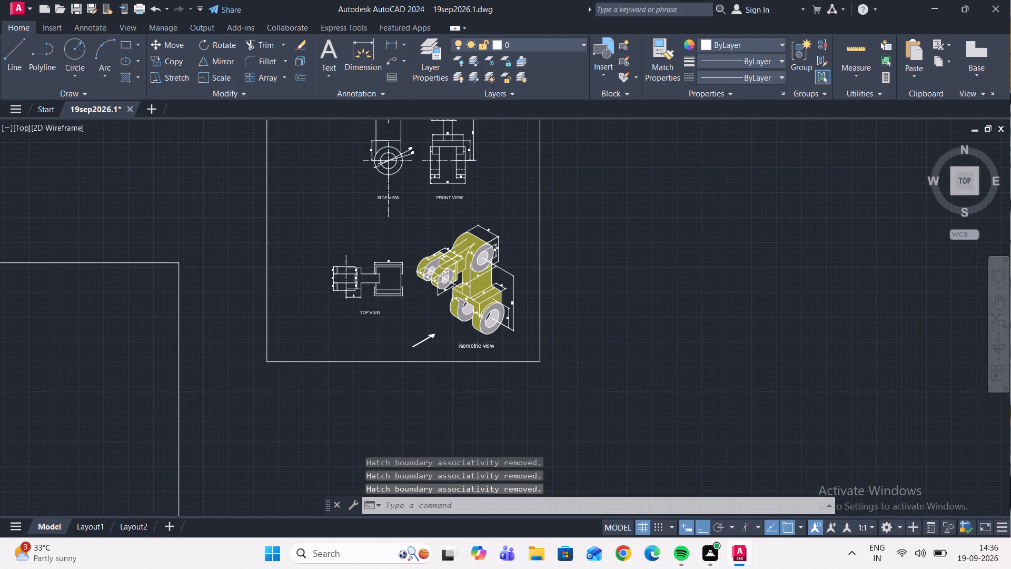
click(318, 456)
click(270, 421)
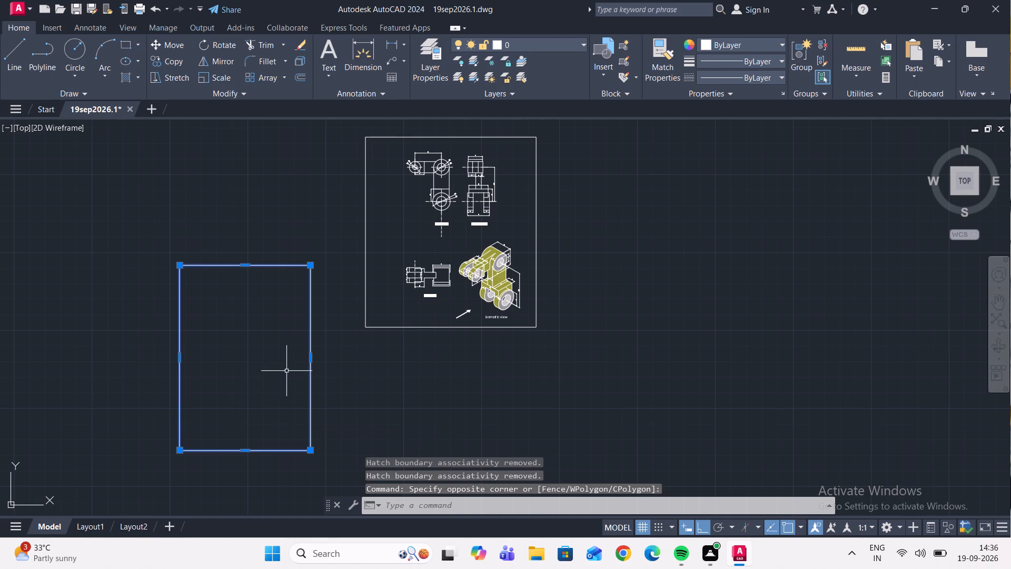
click(172, 47)
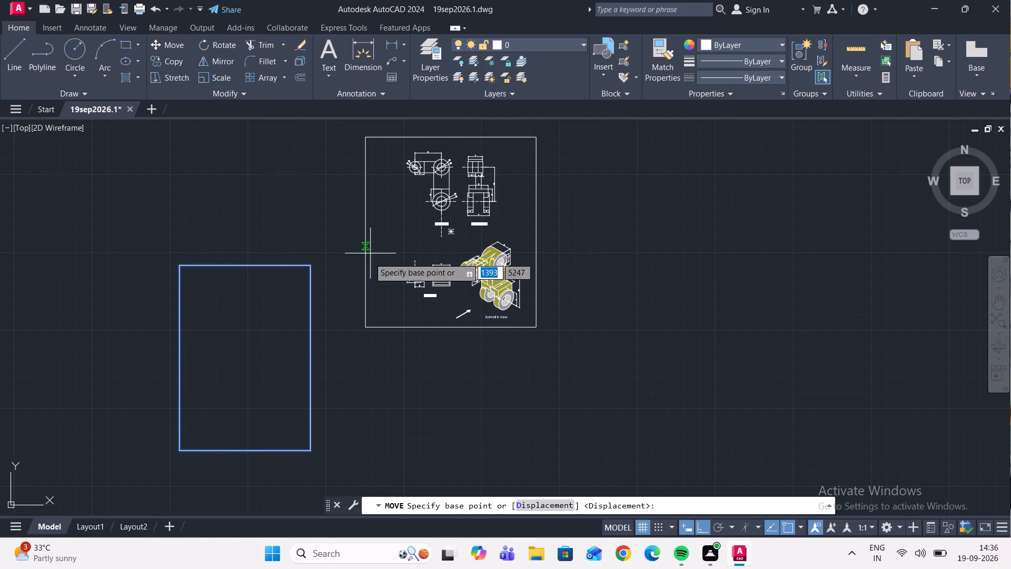
click(308, 448)
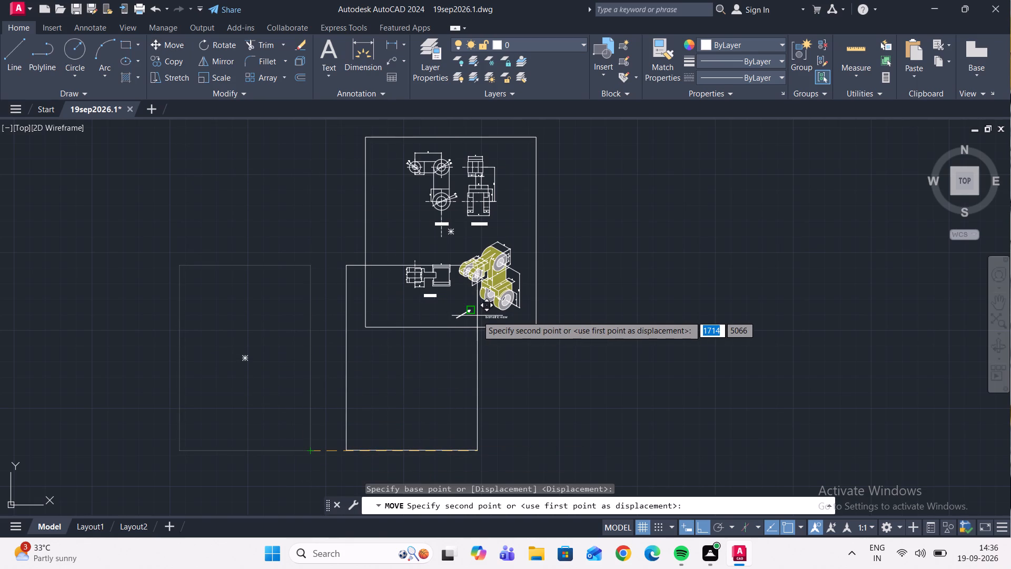
key(F8)
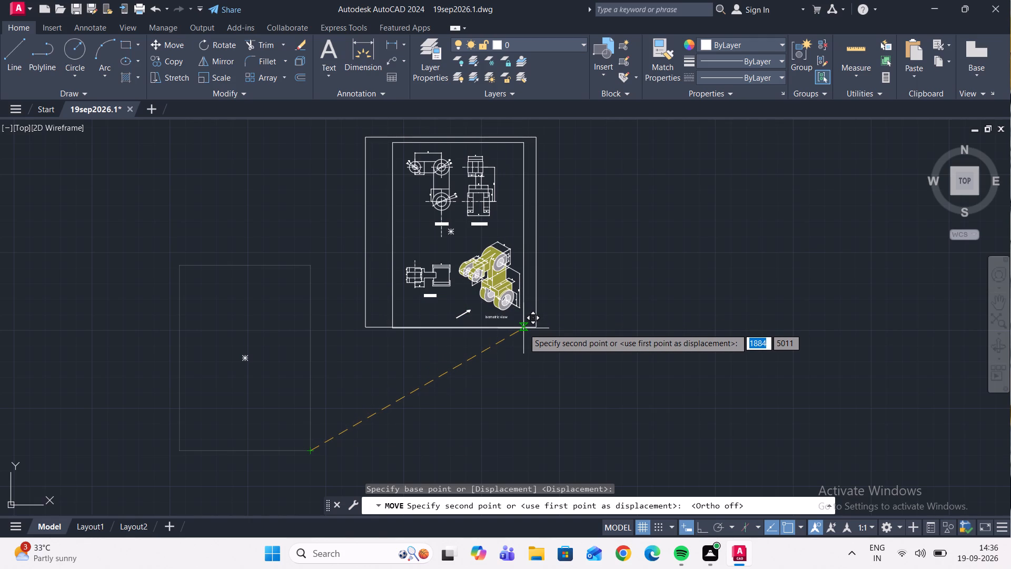
scroll(523, 328, up, 2)
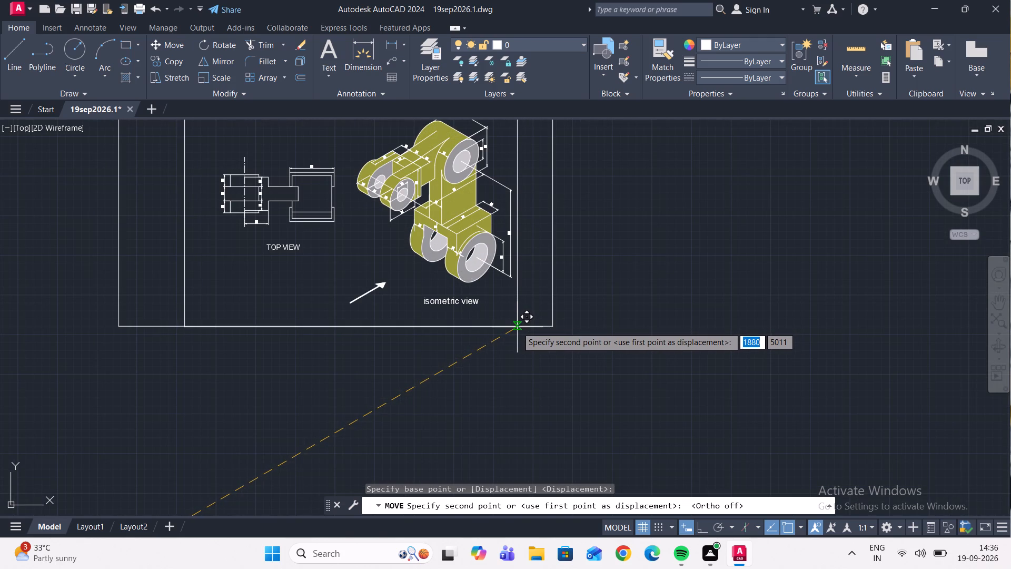
scroll(517, 327, down, 1)
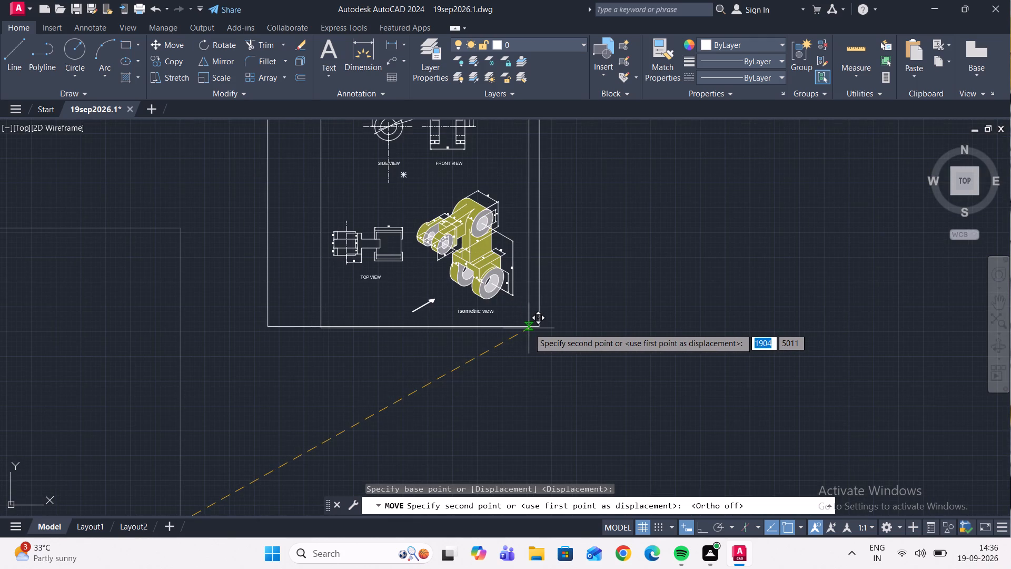
scroll(529, 328, down, 1)
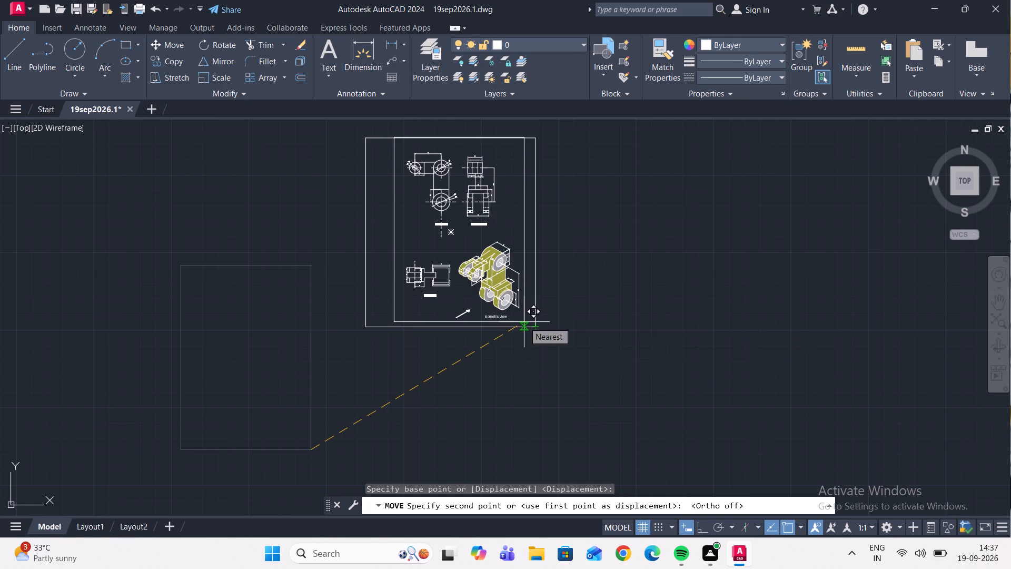
click(523, 323)
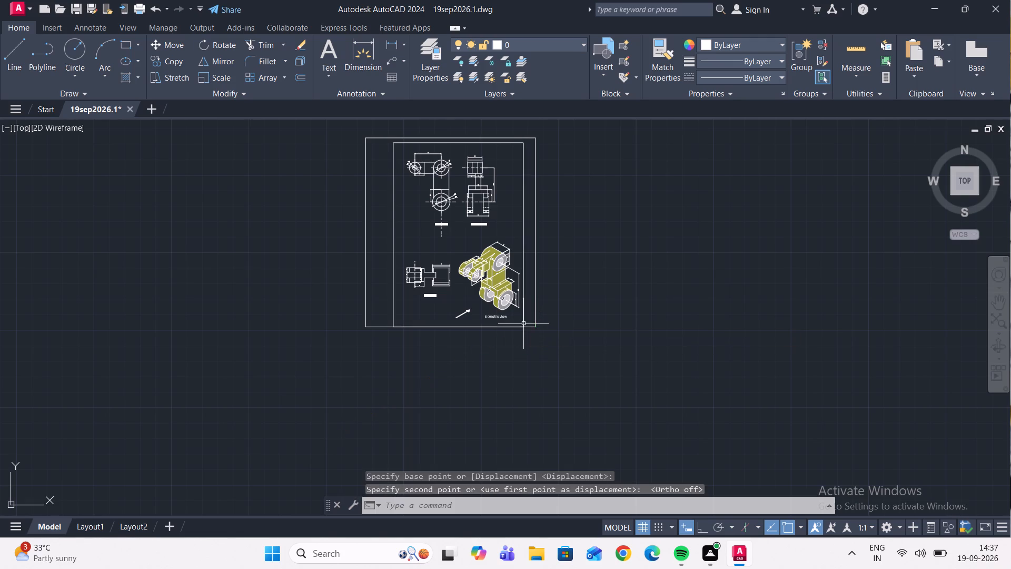
Delete the larger outer border rectangle around the views.
scroll(528, 311, up, 1)
click(544, 342)
click(536, 320)
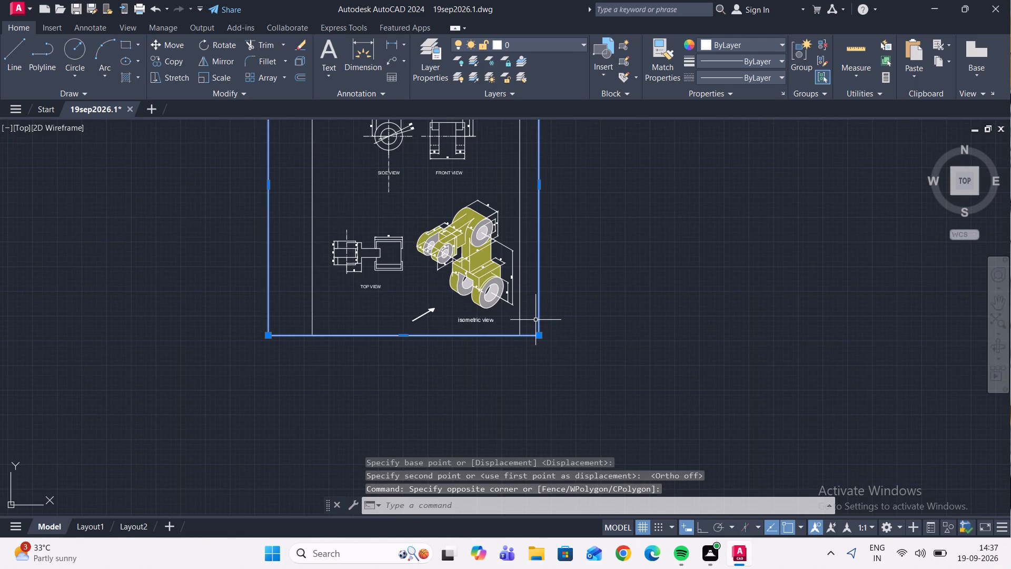
key(Delete)
Examine the isometric, side and front views and their dimensions inside the 420 by 594 border.
scroll(537, 320, down, 1)
middle_drag(532, 278, 574, 291)
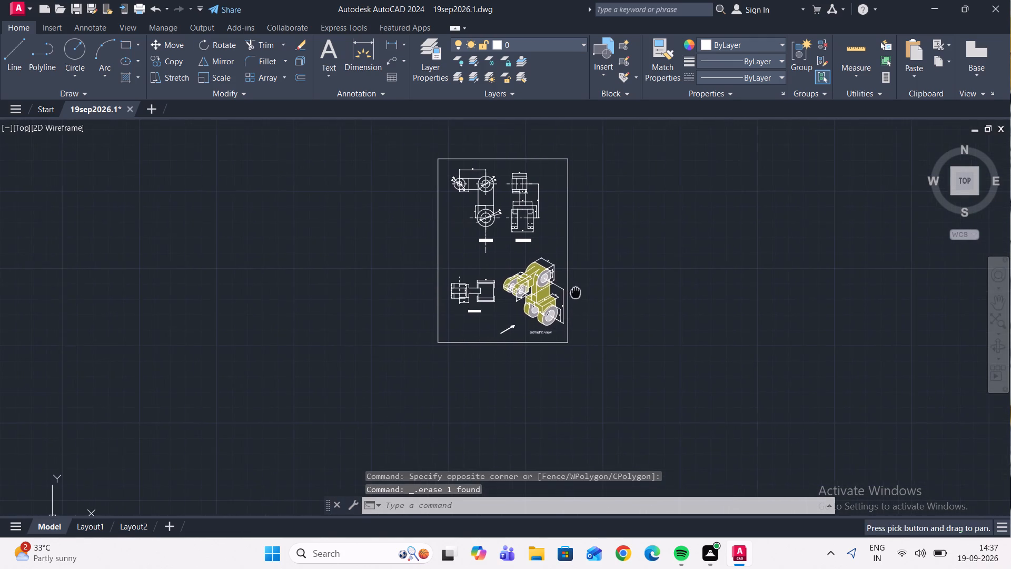
scroll(511, 212, up, 4)
scroll(542, 253, down, 4)
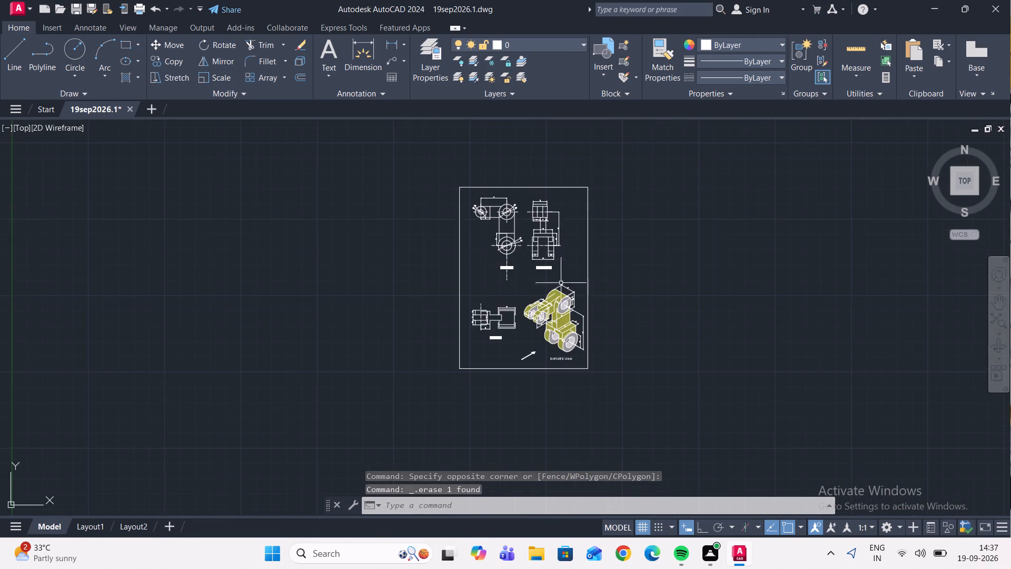
scroll(549, 324, up, 3)
scroll(567, 387, up, 5)
scroll(547, 376, down, 2)
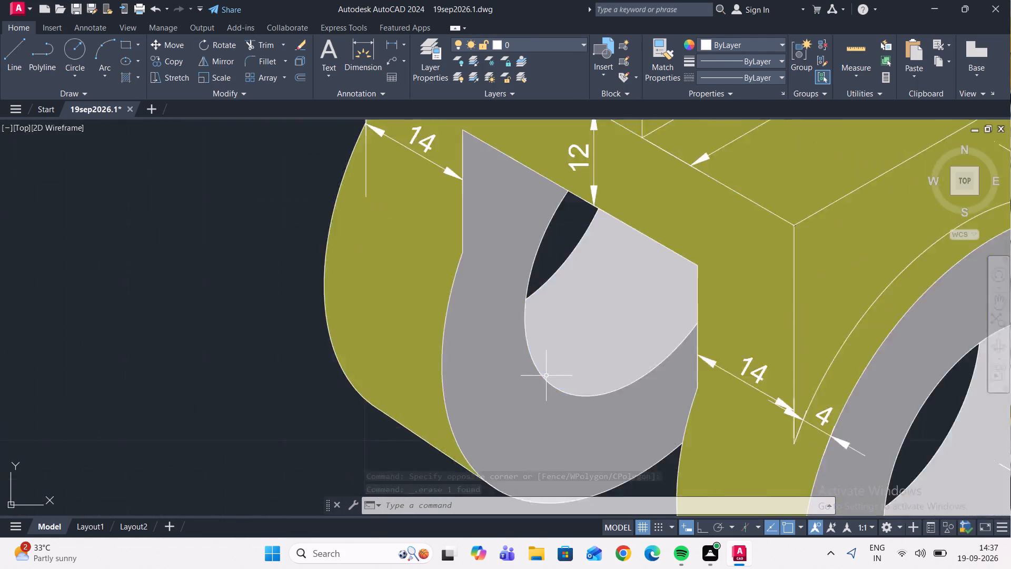
scroll(544, 373, down, 6)
scroll(626, 357, up, 1)
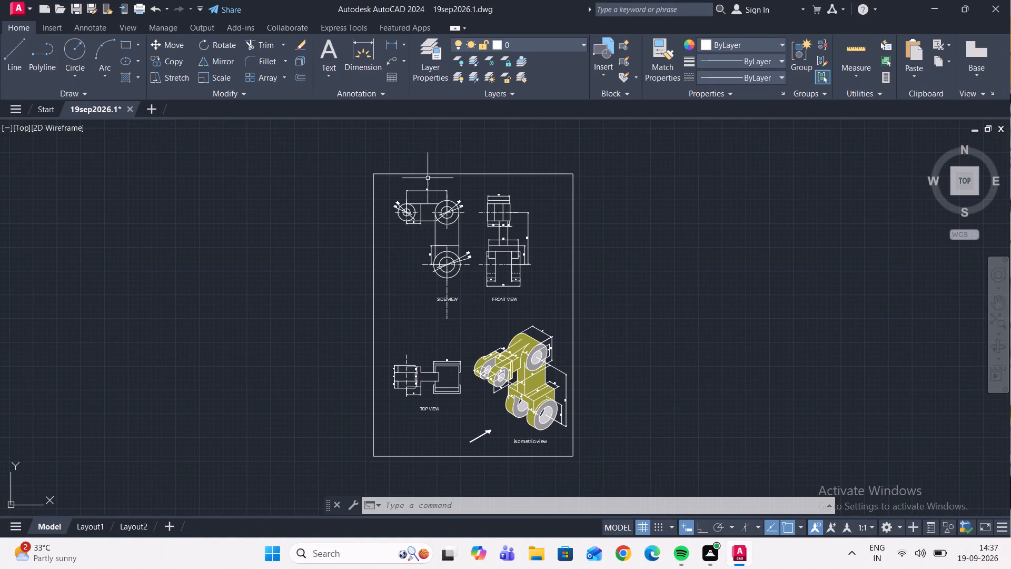
scroll(463, 180, up, 2)
scroll(570, 243, up, 4)
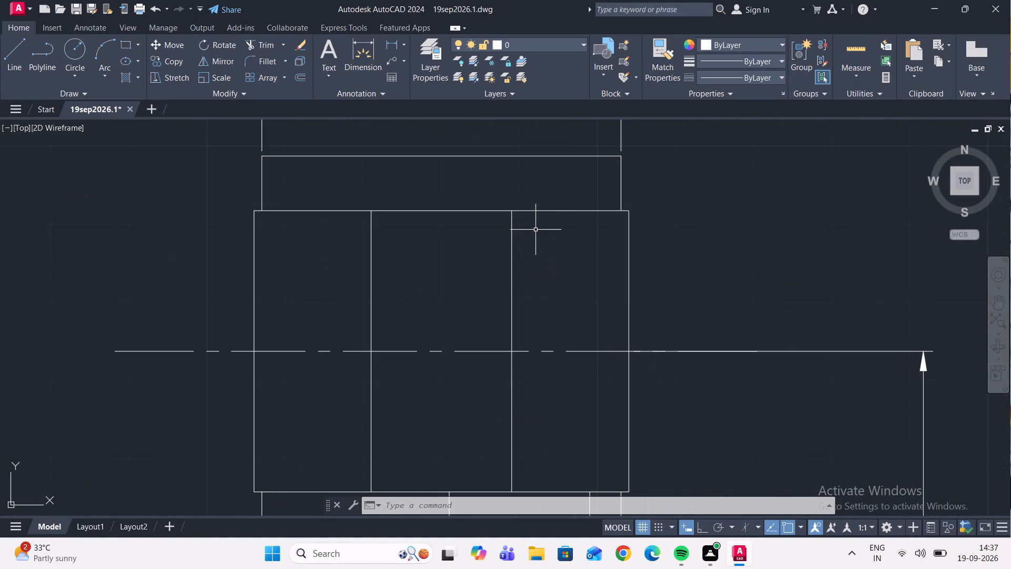
scroll(535, 230, down, 1)
scroll(572, 185, down, 2)
middle_drag(603, 298, 589, 232)
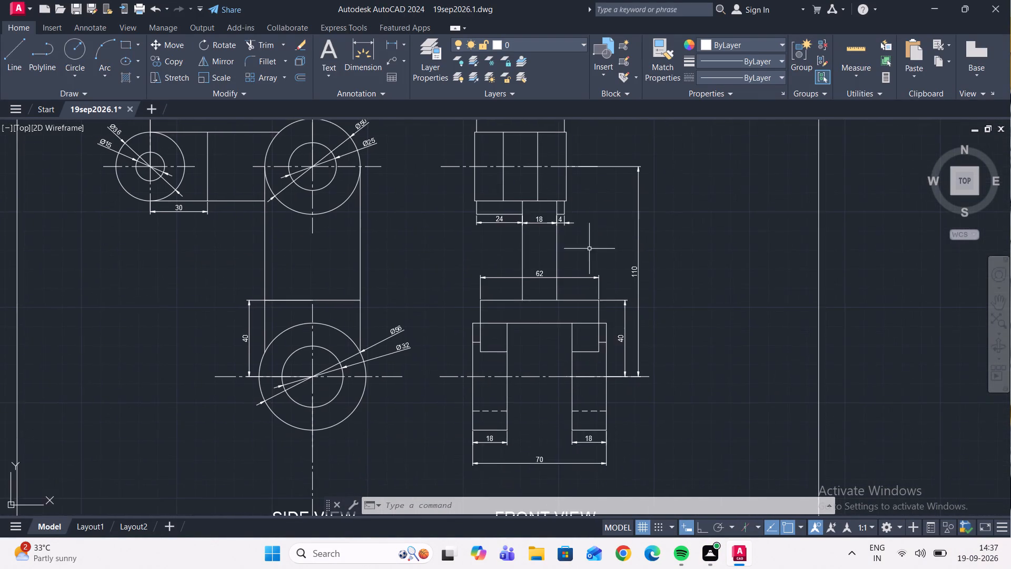
Delete the stray object lying outside the sheet border.
scroll(663, 282, down, 5)
middle_drag(502, 189, 552, 320)
drag(593, 398, 577, 364)
click(454, 226)
key(Delete)
Examine how the four labelled views sit within the sheet border.
middle_drag(769, 363, 760, 359)
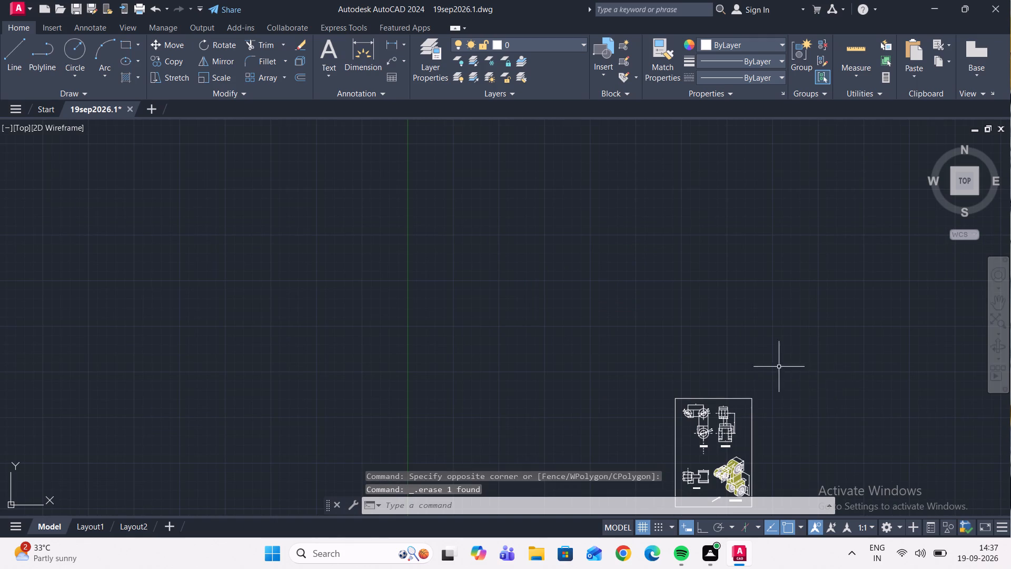
middle_drag(760, 359, 640, 259)
scroll(660, 305, up, 1)
scroll(586, 342, up, 1)
middle_drag(607, 361, 663, 289)
scroll(644, 436, up, 1)
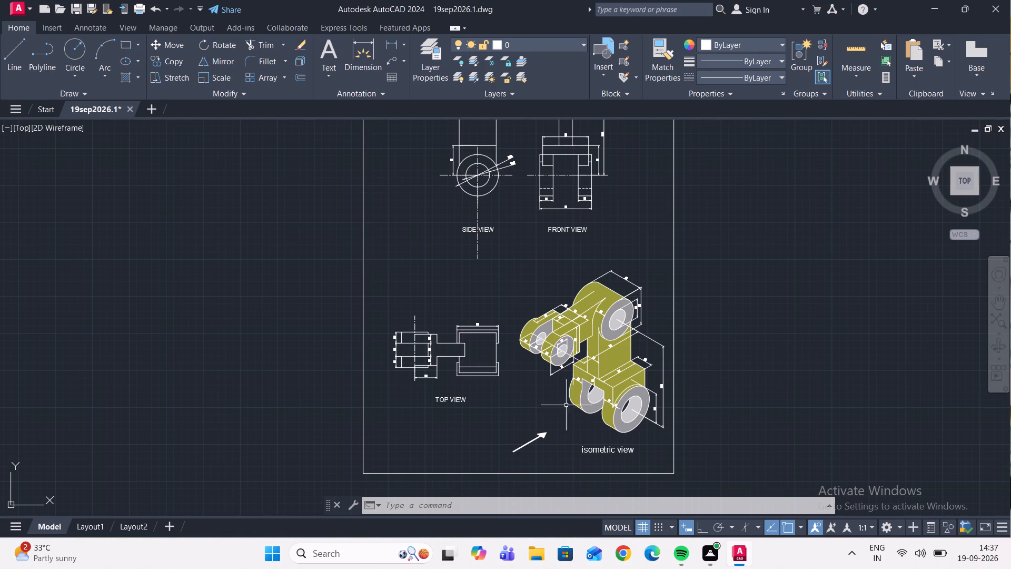
middle_drag(601, 234, 589, 346)
scroll(599, 327, down, 1)
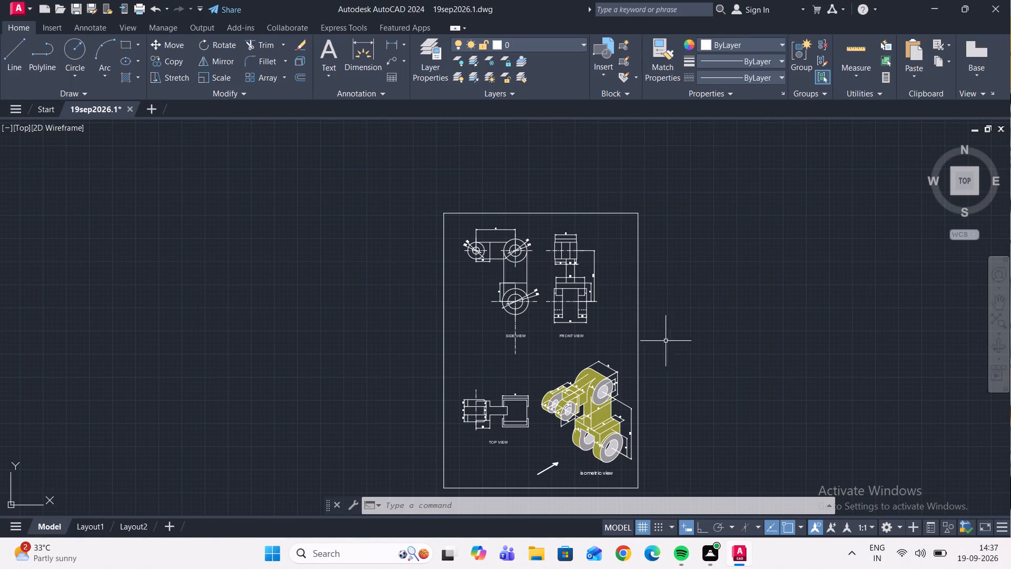
middle_drag(685, 339, 761, 274)
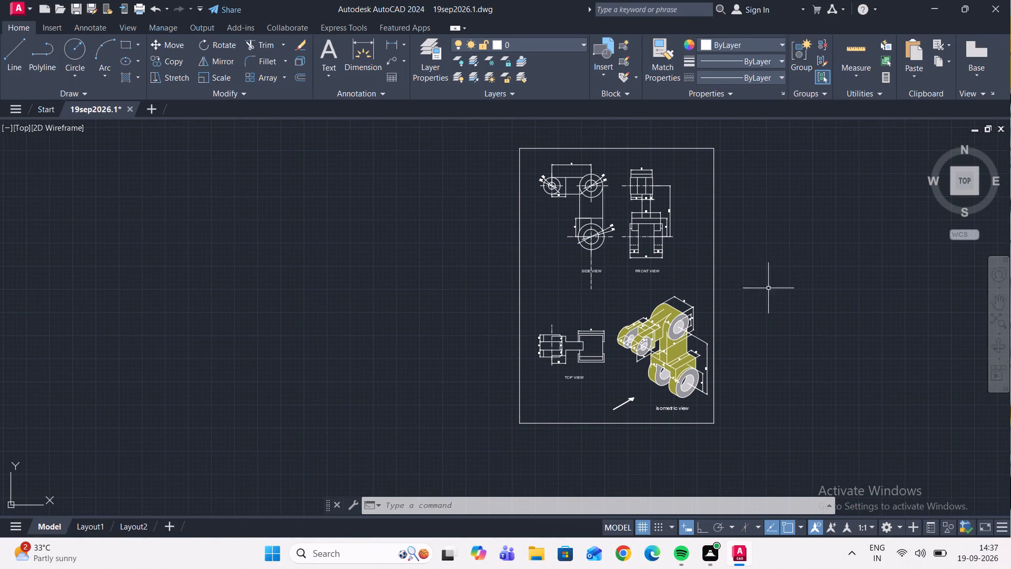
scroll(655, 367, up, 3)
scroll(600, 263, up, 2)
scroll(630, 284, down, 5)
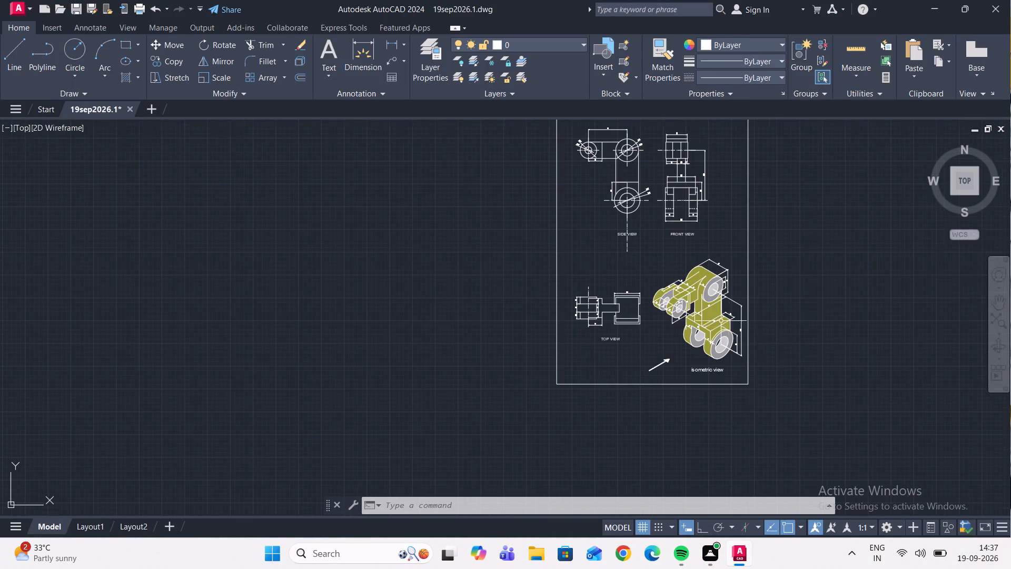
Save the drawing.
key(ctrl+s)
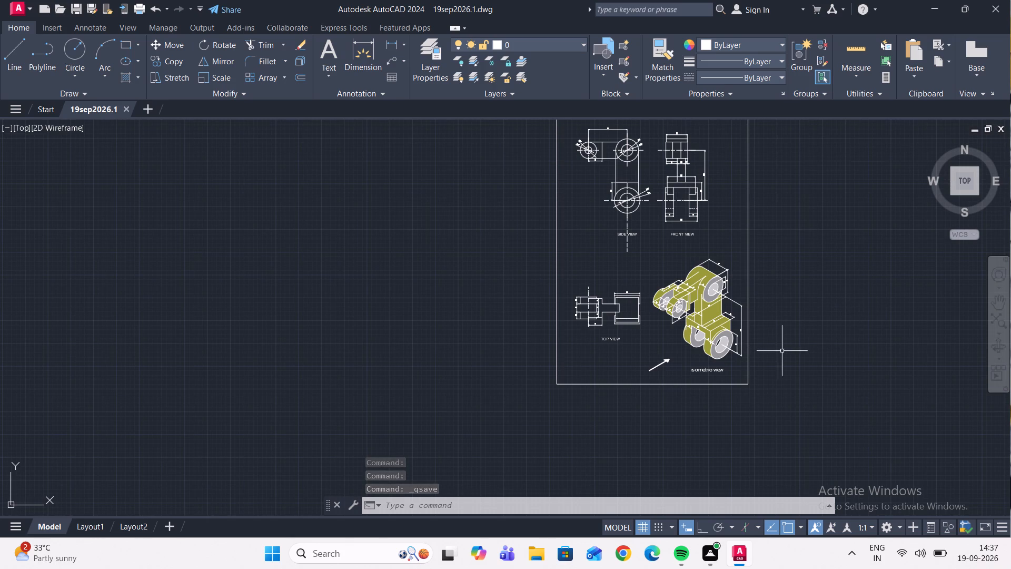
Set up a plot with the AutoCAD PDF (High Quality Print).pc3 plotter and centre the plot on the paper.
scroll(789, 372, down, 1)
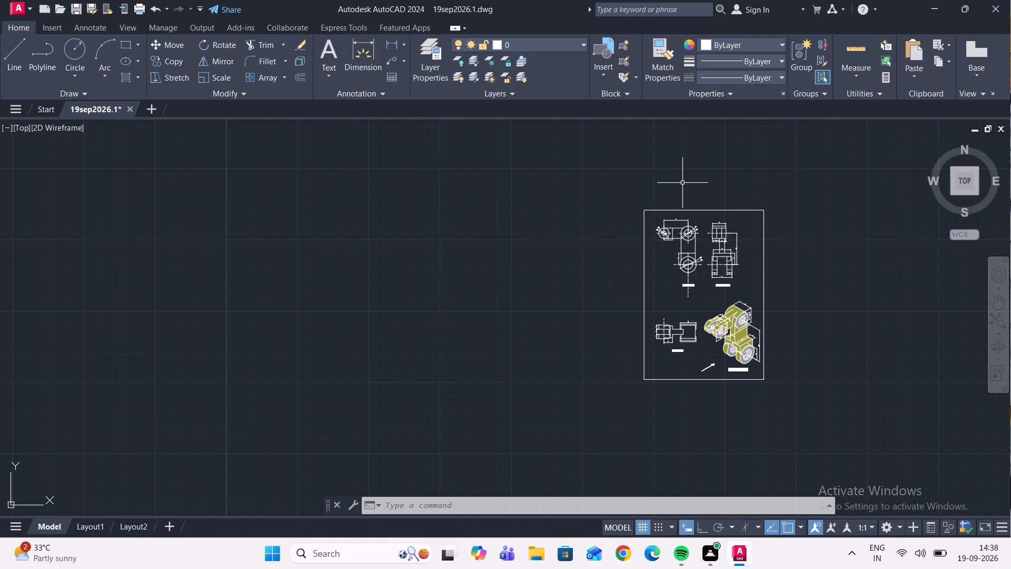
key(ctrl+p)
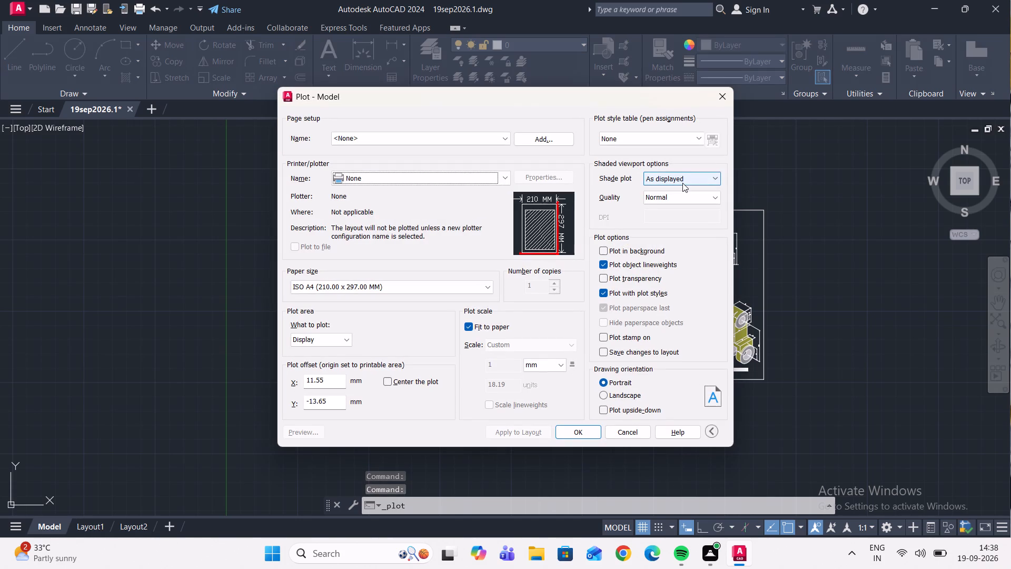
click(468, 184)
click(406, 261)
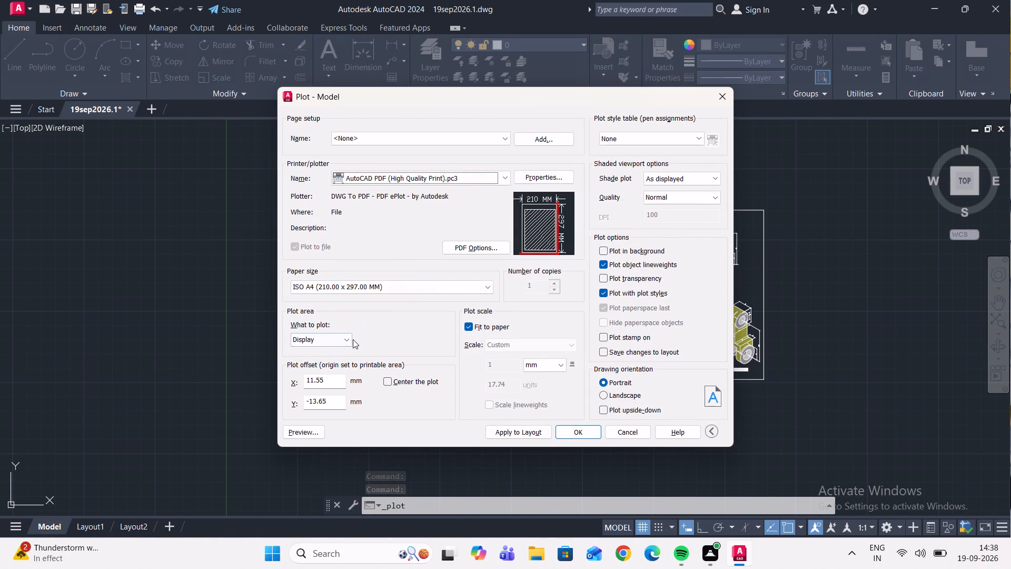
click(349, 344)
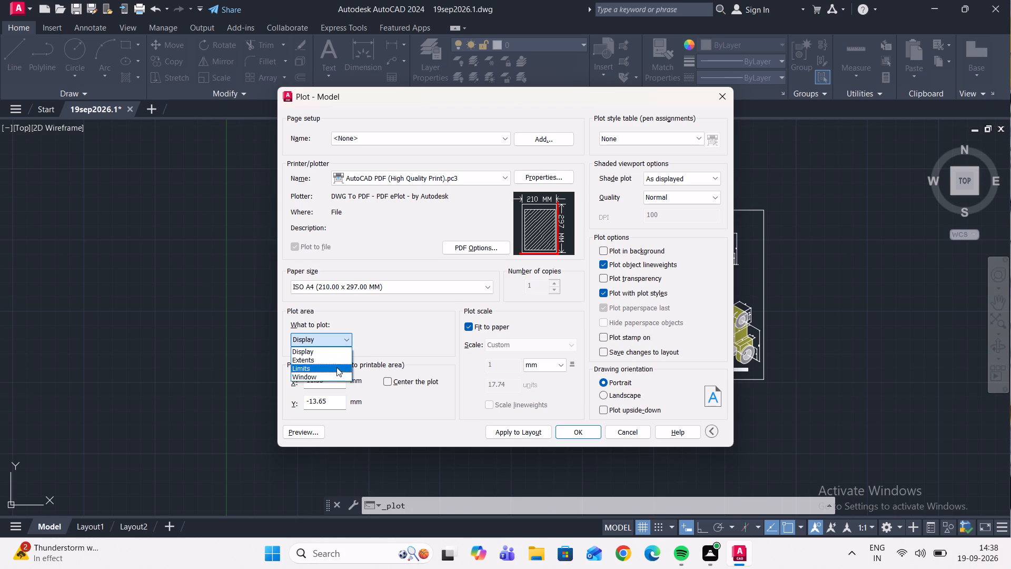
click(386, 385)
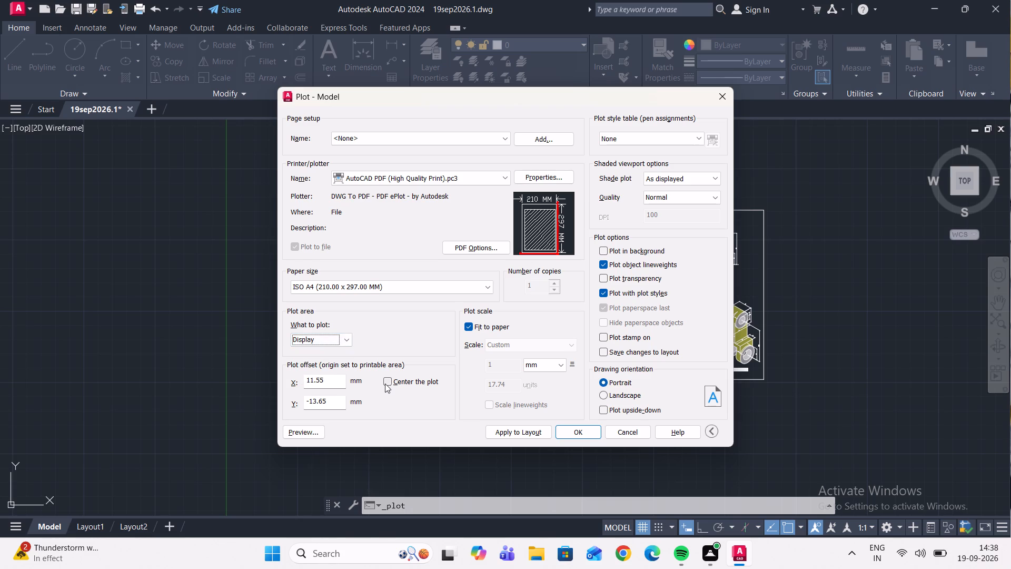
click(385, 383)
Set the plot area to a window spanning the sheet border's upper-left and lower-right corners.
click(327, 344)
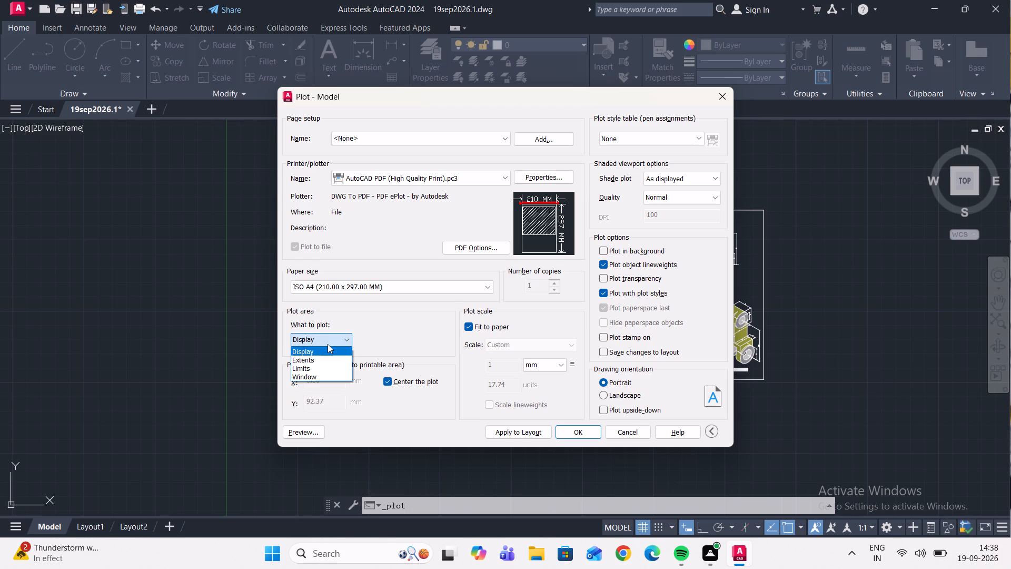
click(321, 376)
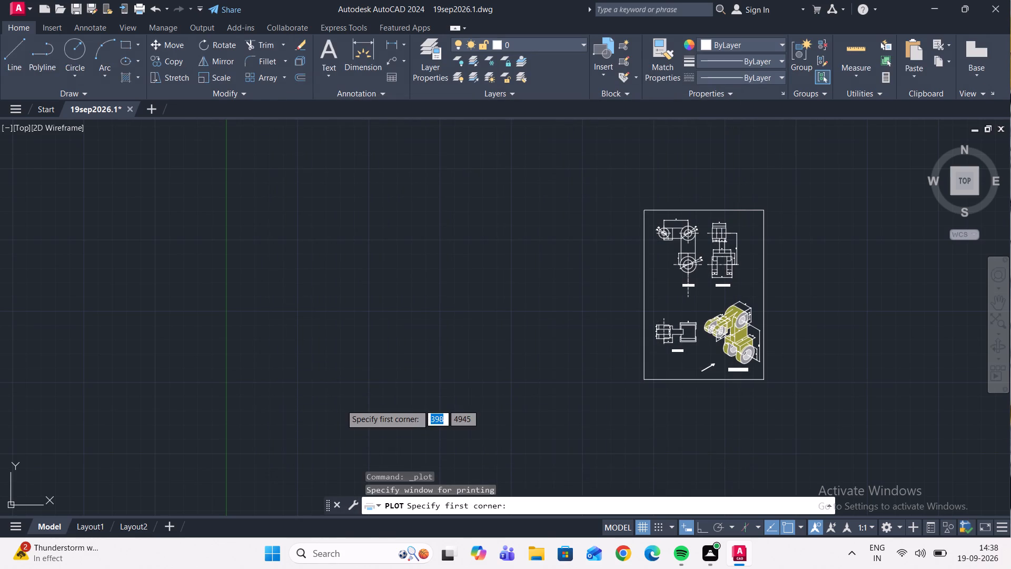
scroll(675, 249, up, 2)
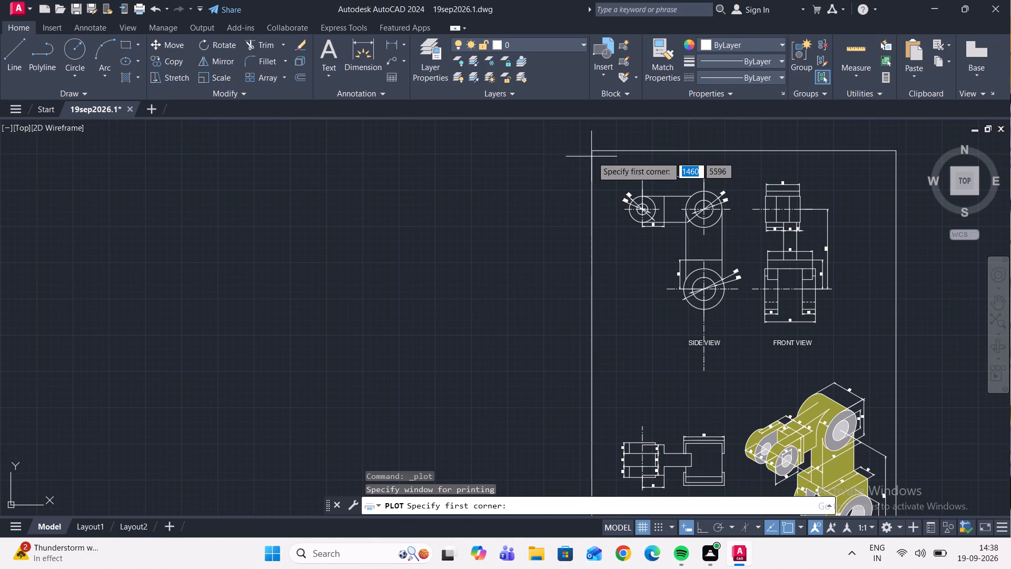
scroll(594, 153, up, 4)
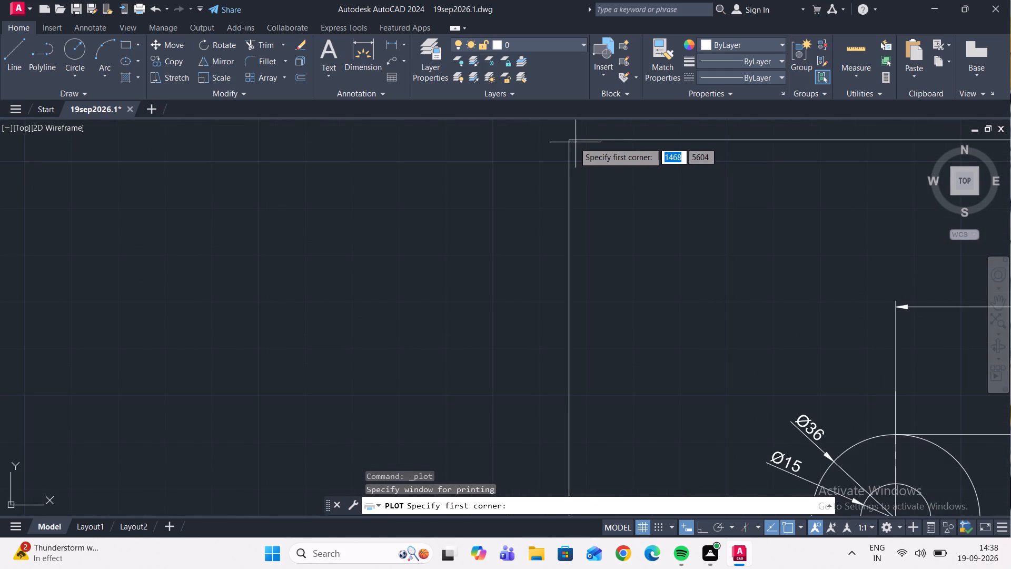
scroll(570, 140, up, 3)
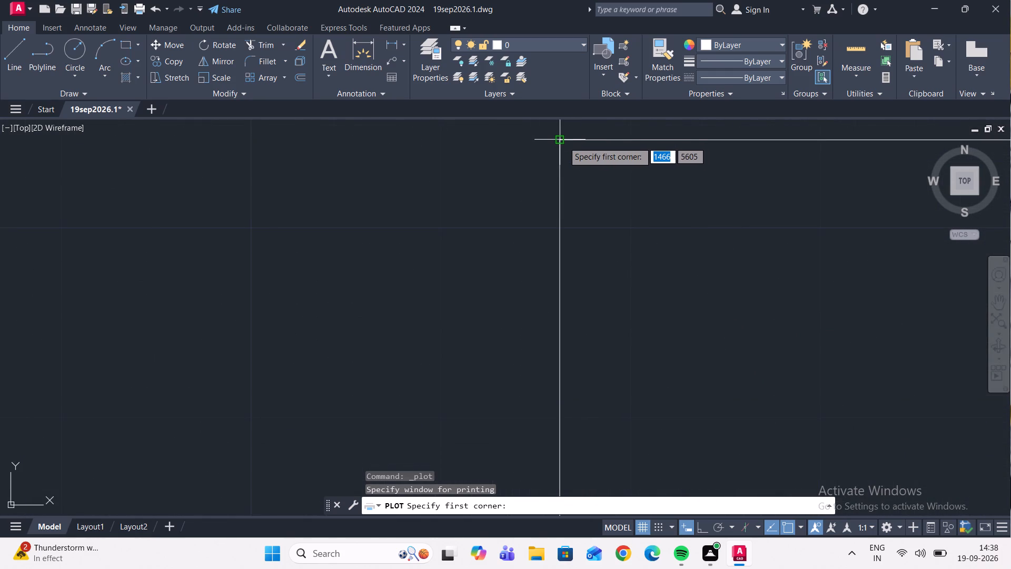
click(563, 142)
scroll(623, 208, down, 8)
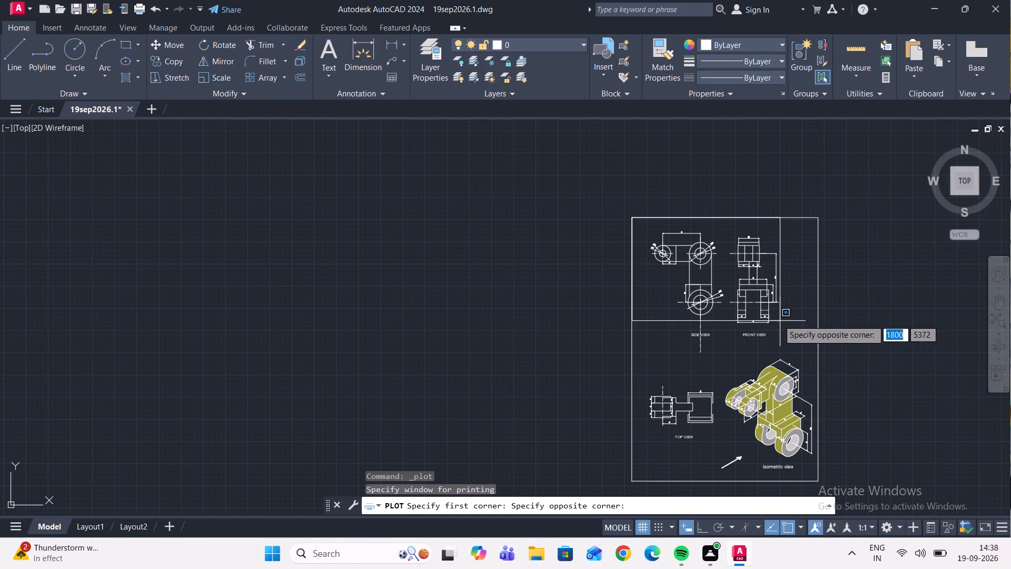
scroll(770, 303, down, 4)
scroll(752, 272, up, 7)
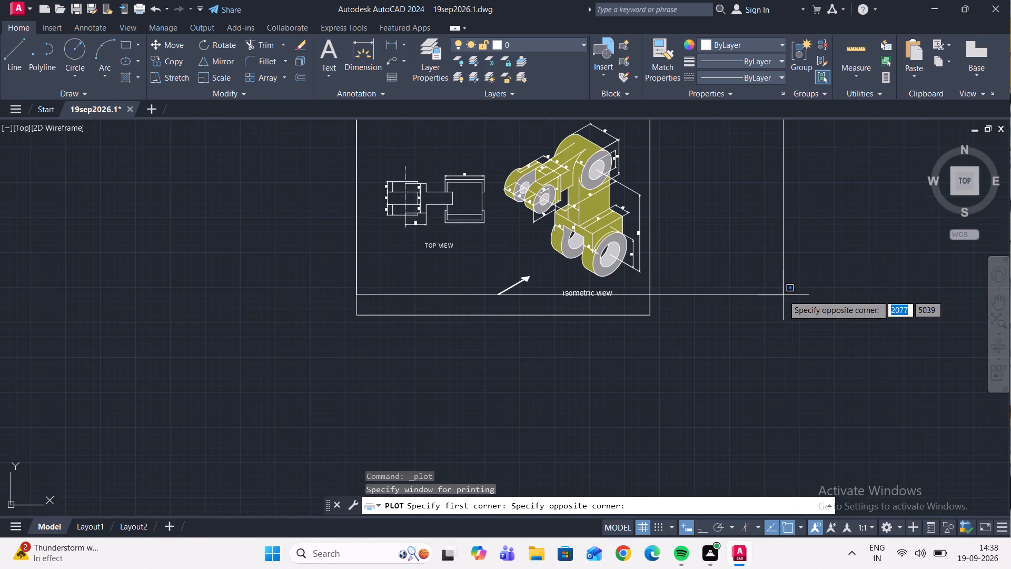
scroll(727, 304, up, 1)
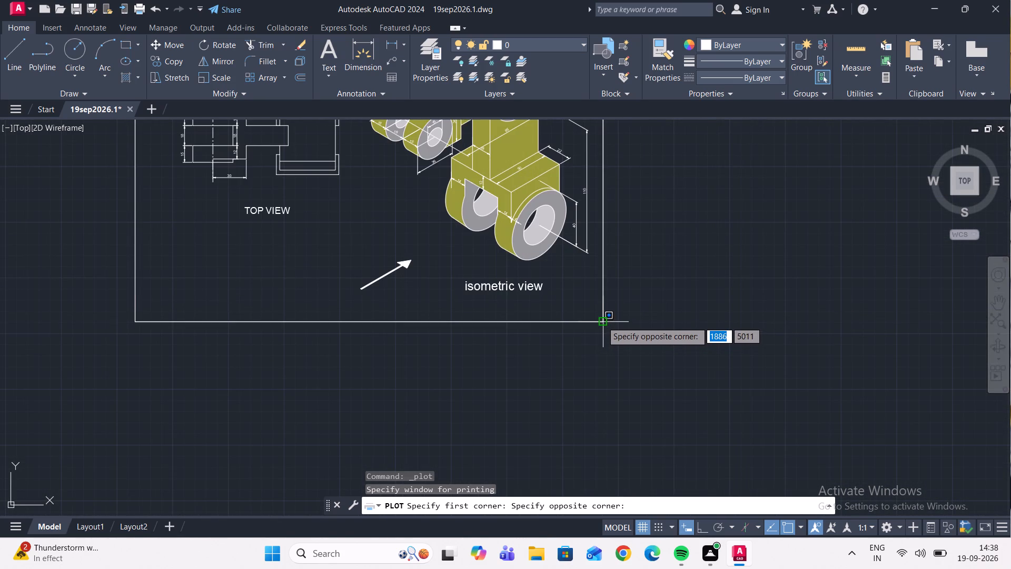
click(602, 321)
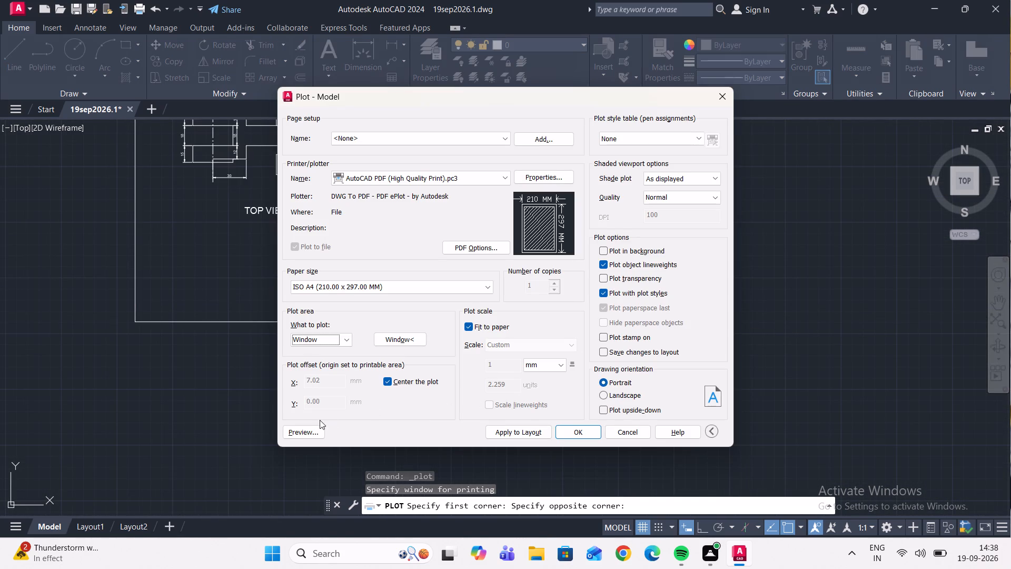
Preview the plot and examine the side and front views with their dimensions and labels.
click(304, 435)
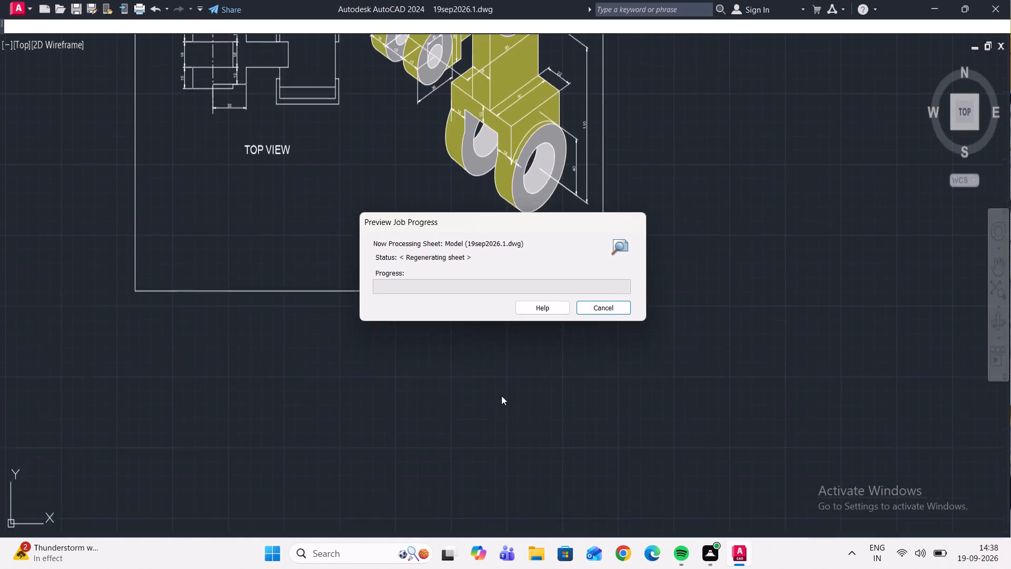
scroll(609, 388, up, 1)
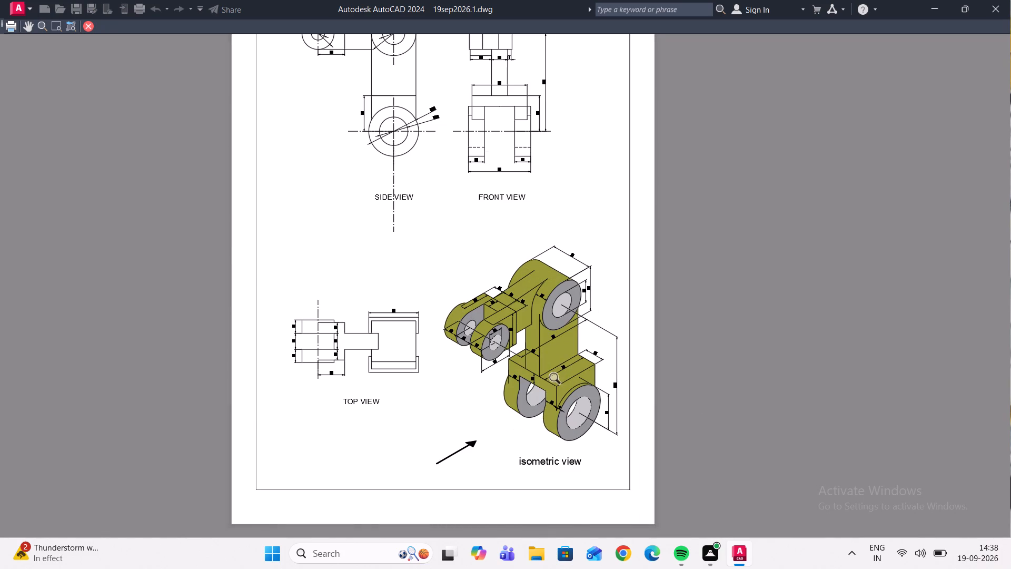
scroll(557, 361, up, 4)
scroll(553, 362, down, 3)
middle_drag(514, 351, 640, 413)
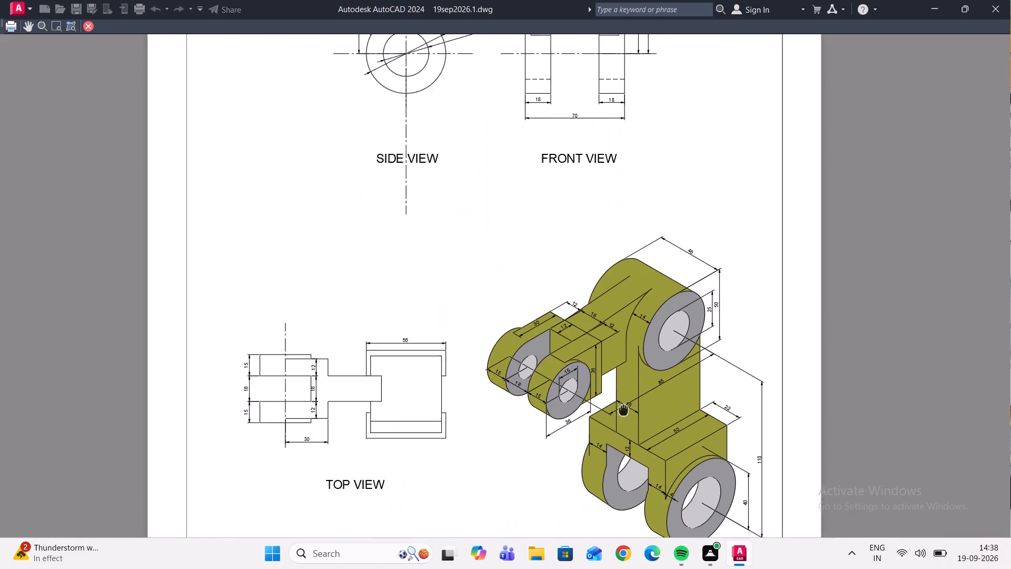
middle_drag(640, 413, 676, 429)
middle_drag(645, 277, 600, 434)
middle_drag(609, 351, 612, 435)
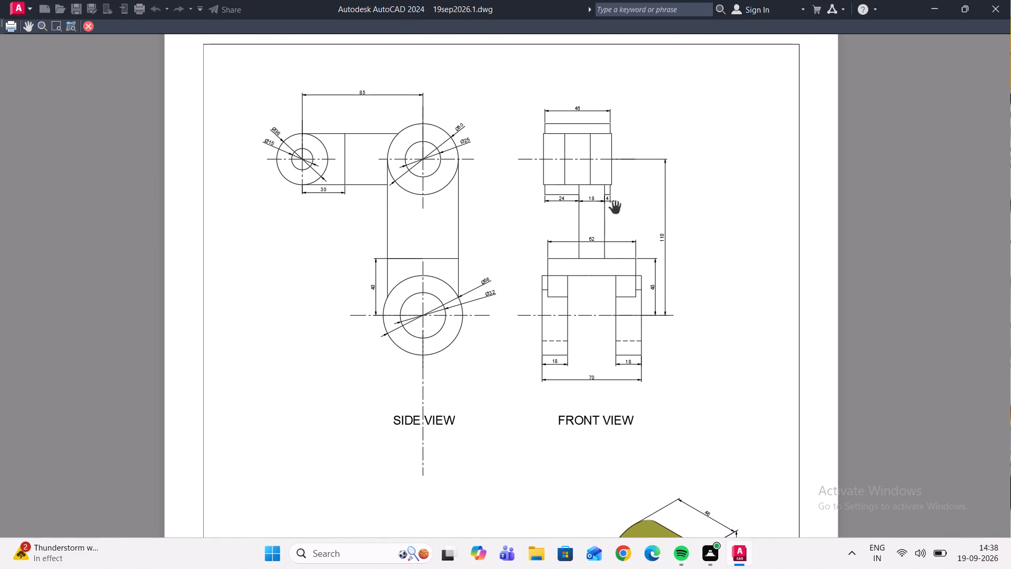
scroll(597, 139, up, 3)
scroll(591, 139, down, 2)
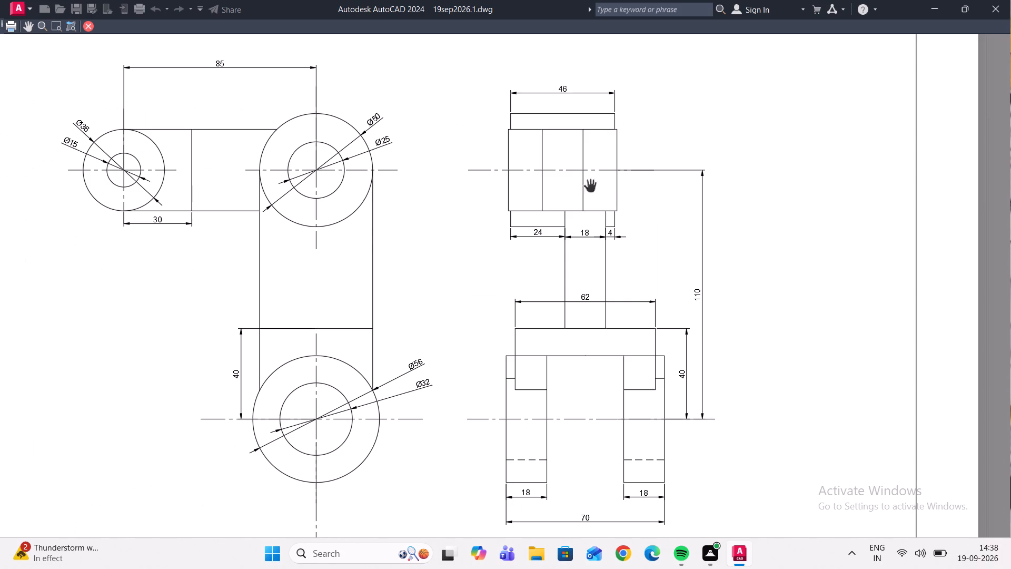
middle_drag(465, 267, 676, 298)
middle_drag(659, 344, 641, 240)
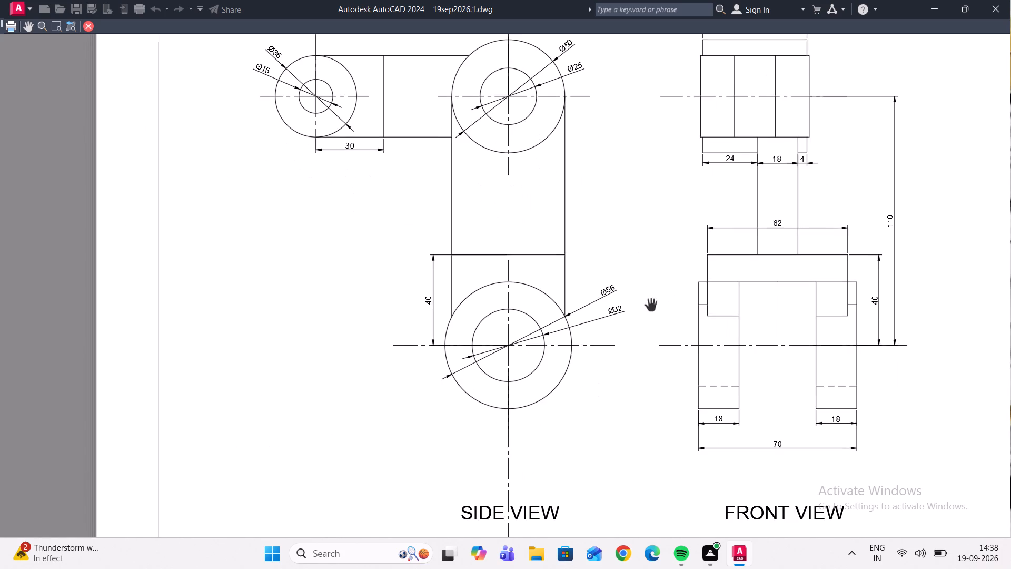
middle_drag(646, 313, 607, 210)
middle_drag(622, 357, 423, 313)
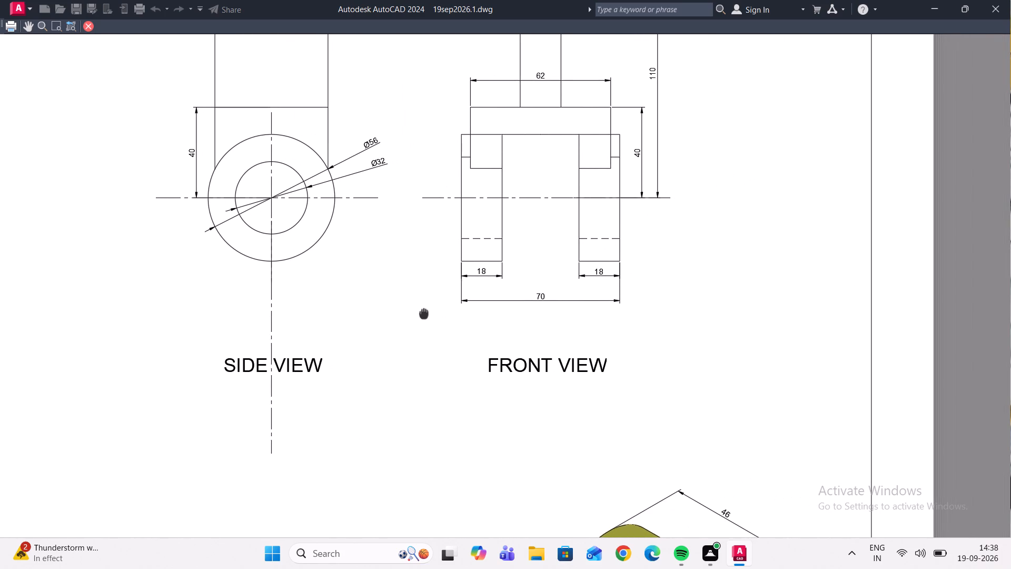
middle_drag(423, 313, 422, 313)
scroll(421, 316, down, 3)
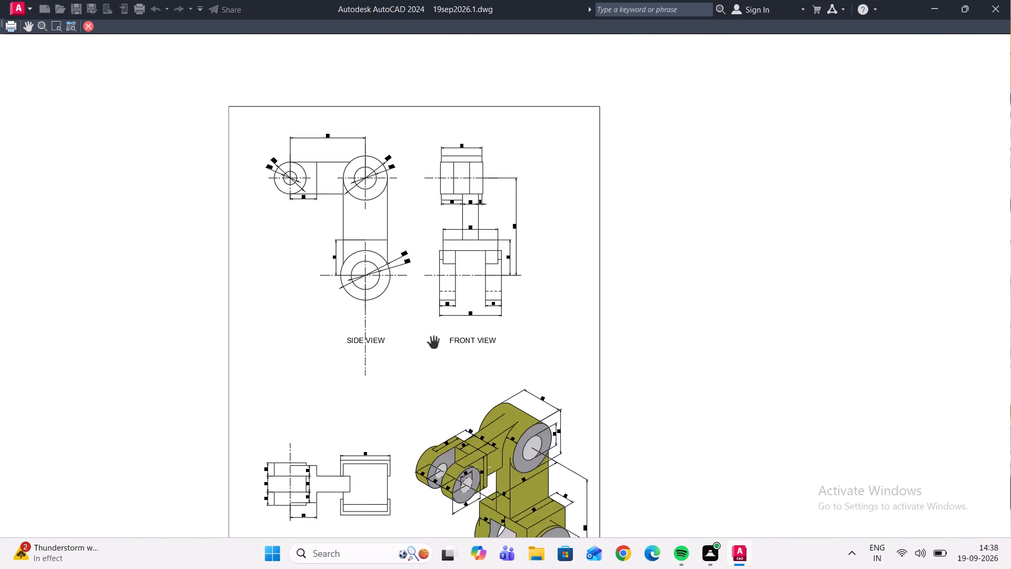
Examine the isometric view and the whole sheet layout in the preview, then close the plot setup without plotting.
scroll(485, 432, up, 4)
scroll(476, 364, up, 2)
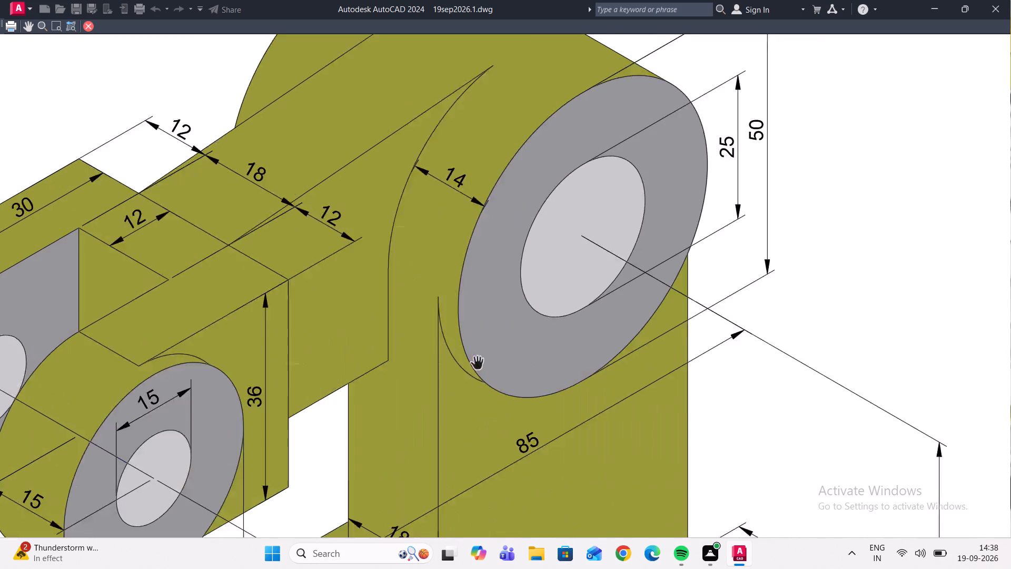
scroll(477, 364, up, 5)
scroll(468, 354, down, 4)
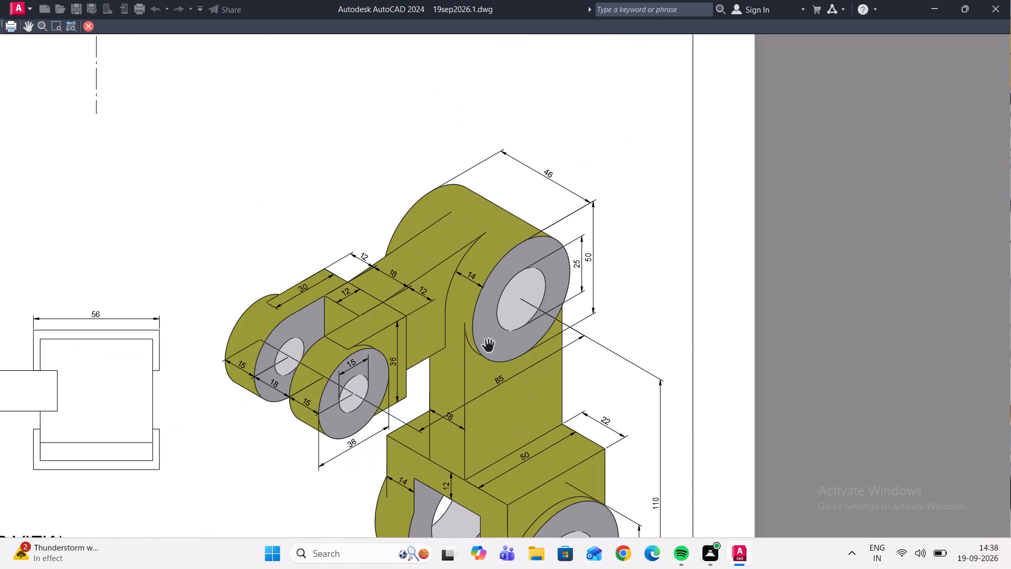
scroll(331, 357, up, 4)
scroll(175, 319, up, 1)
scroll(175, 319, down, 5)
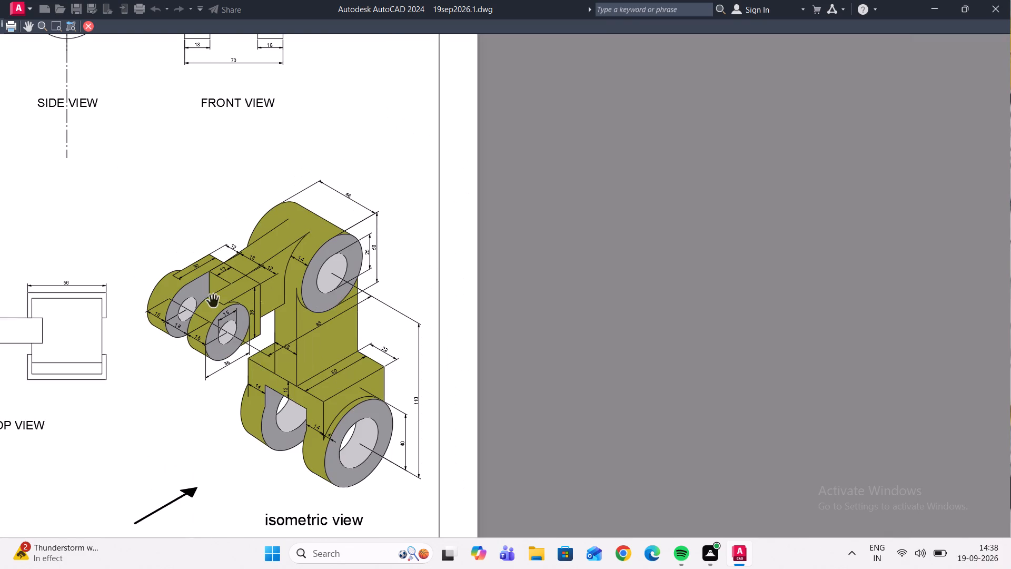
middle_drag(271, 369, 438, 246)
middle_drag(392, 351, 470, 326)
scroll(453, 338, down, 1)
middle_drag(452, 339, 495, 374)
middle_drag(435, 342, 465, 389)
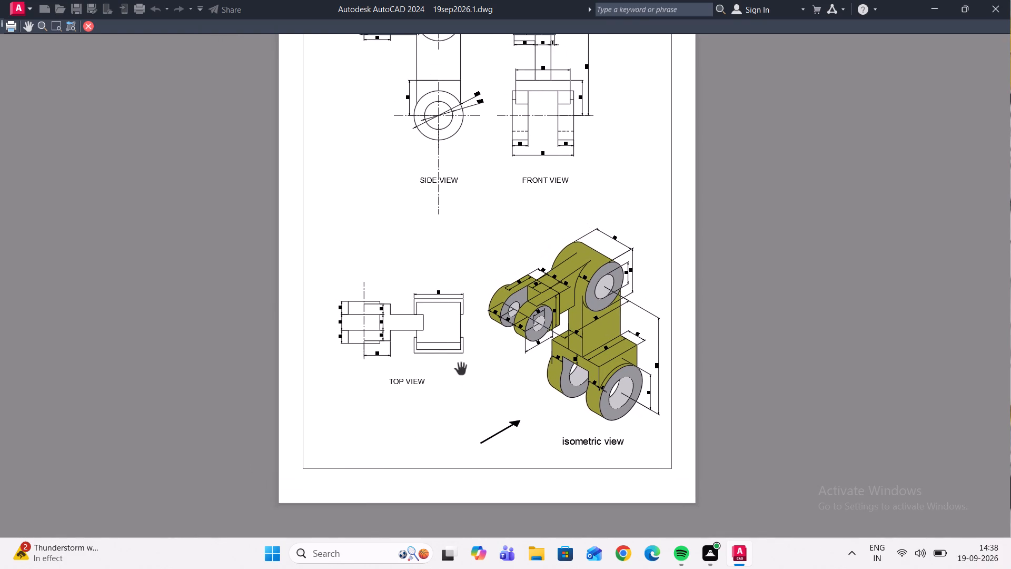
scroll(437, 325, up, 3)
scroll(456, 330, down, 4)
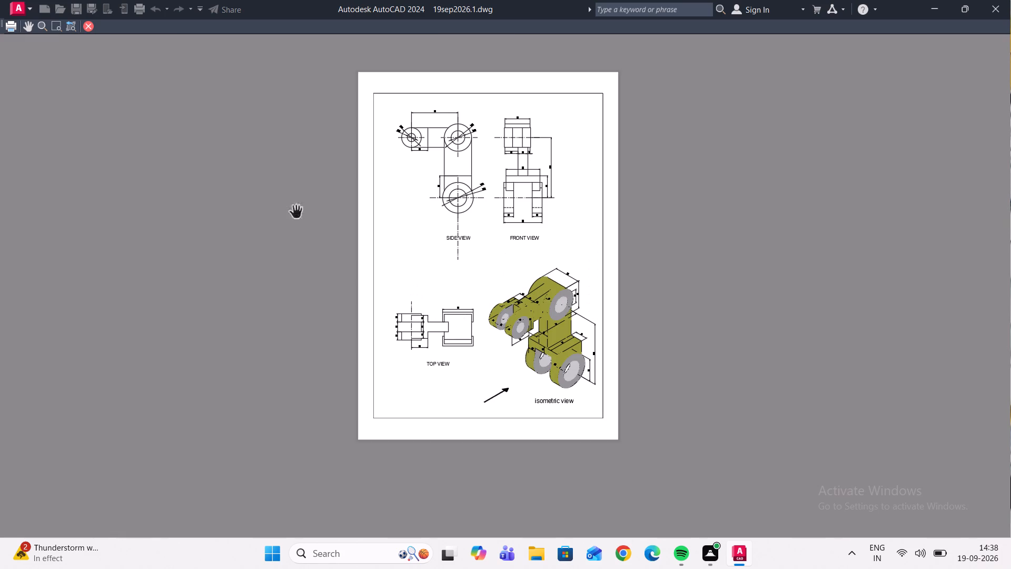
click(91, 28)
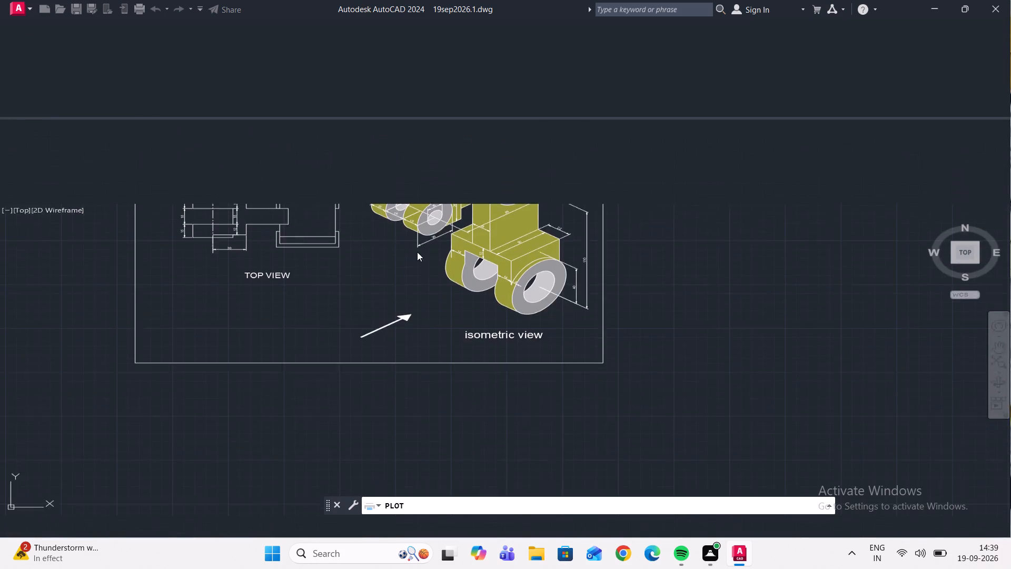
middle_drag(358, 207, 425, 251)
click(723, 94)
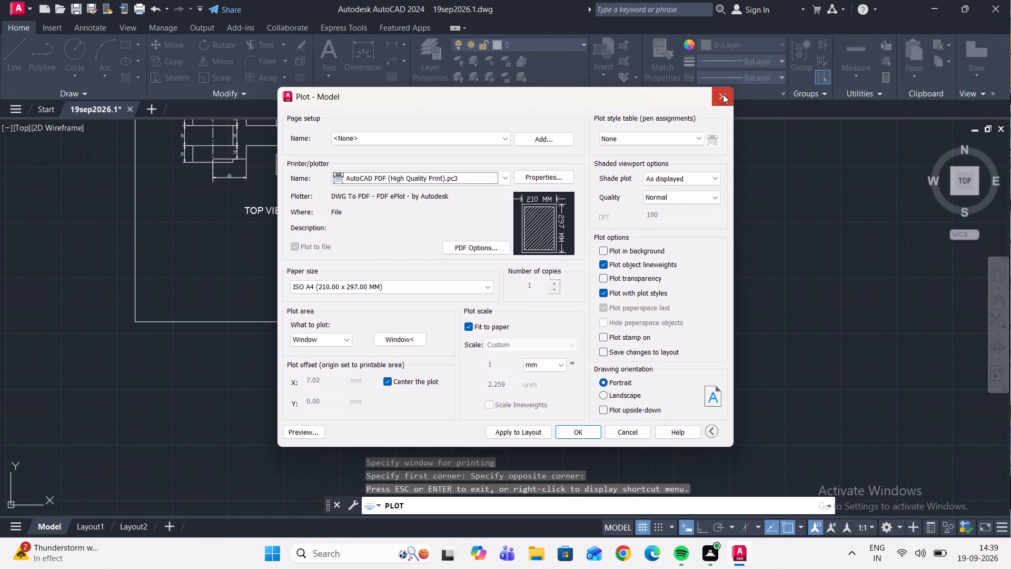
Delete the extra vertical centreline running down from the side view's lower circles through the SIDE VIEW label.
middle_drag(391, 212, 516, 370)
middle_drag(488, 224, 490, 236)
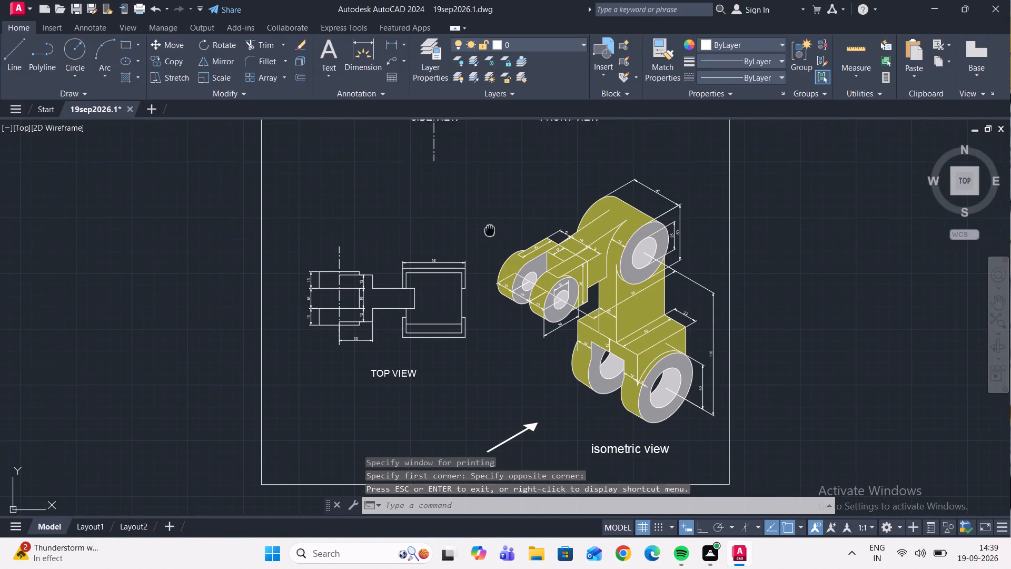
middle_drag(490, 236, 491, 429)
scroll(471, 339, up, 1)
click(412, 350)
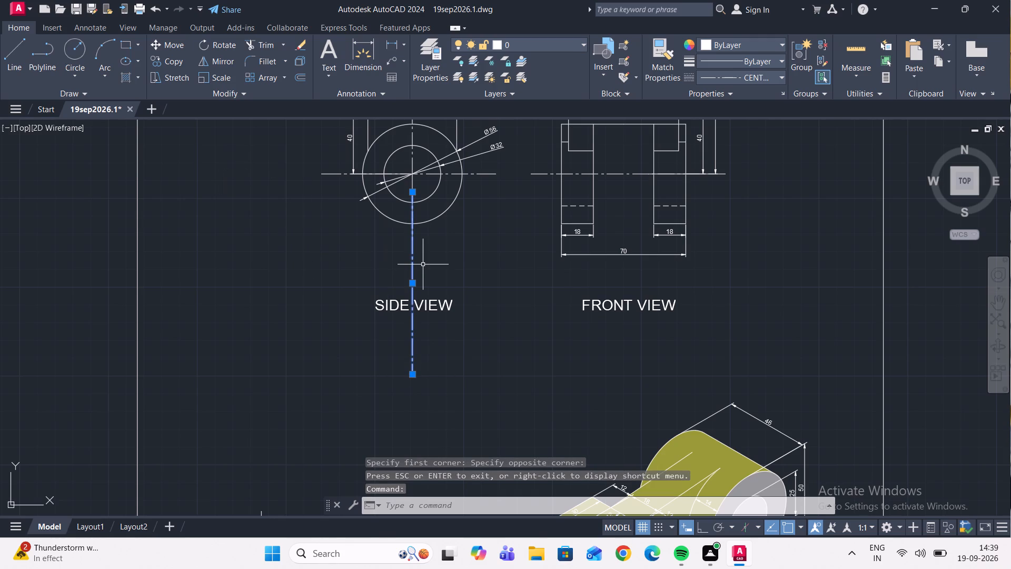
key(Delete)
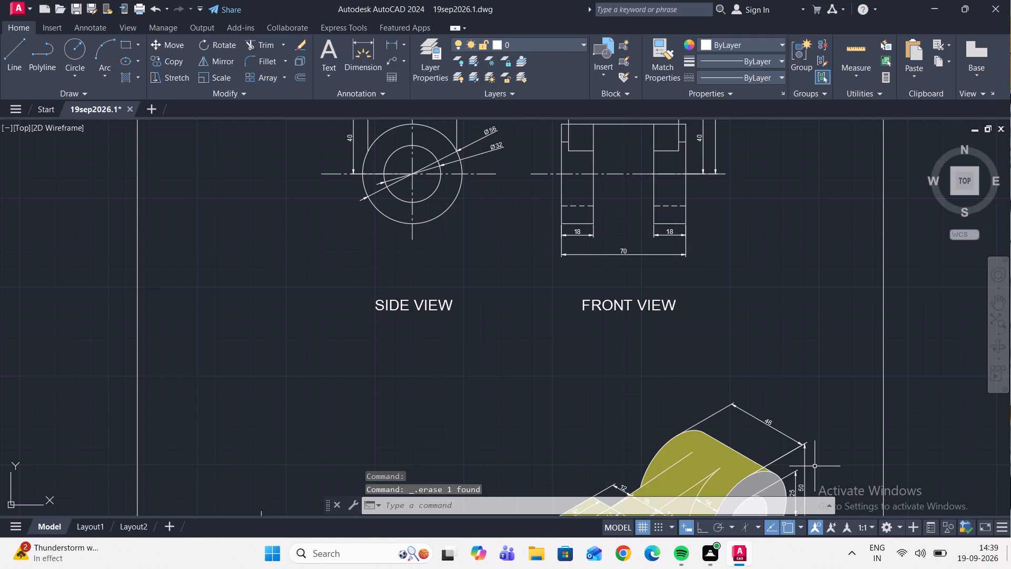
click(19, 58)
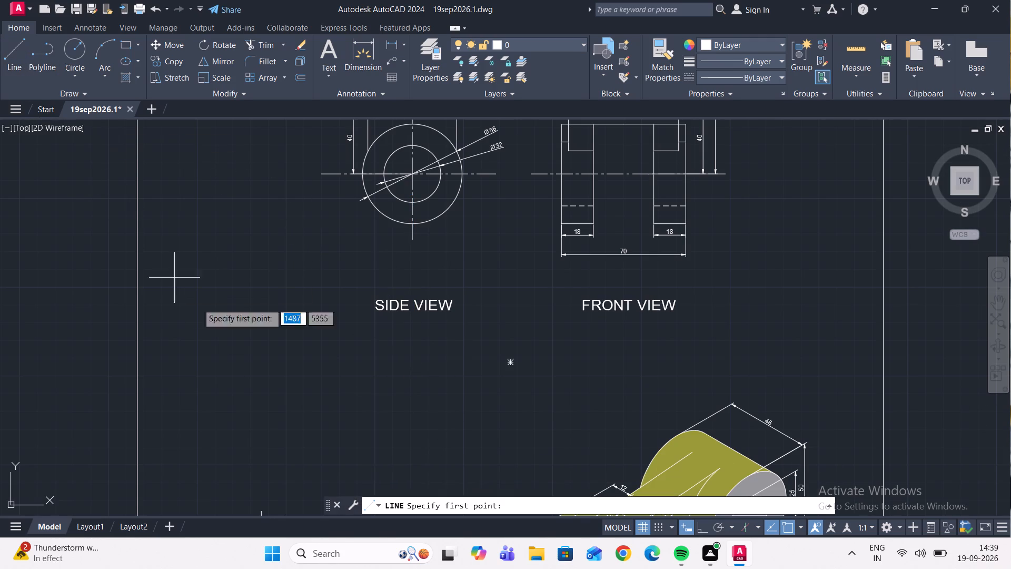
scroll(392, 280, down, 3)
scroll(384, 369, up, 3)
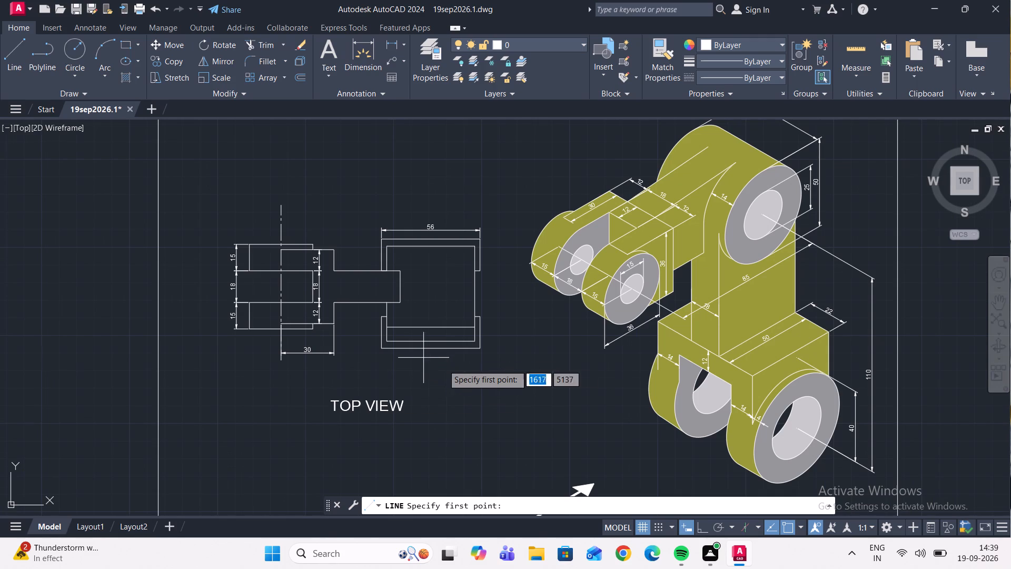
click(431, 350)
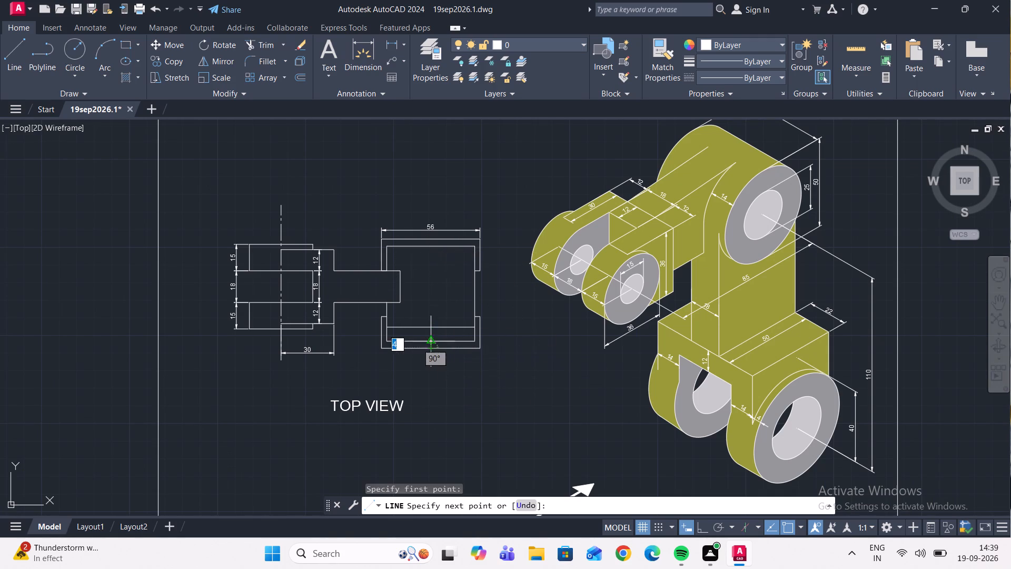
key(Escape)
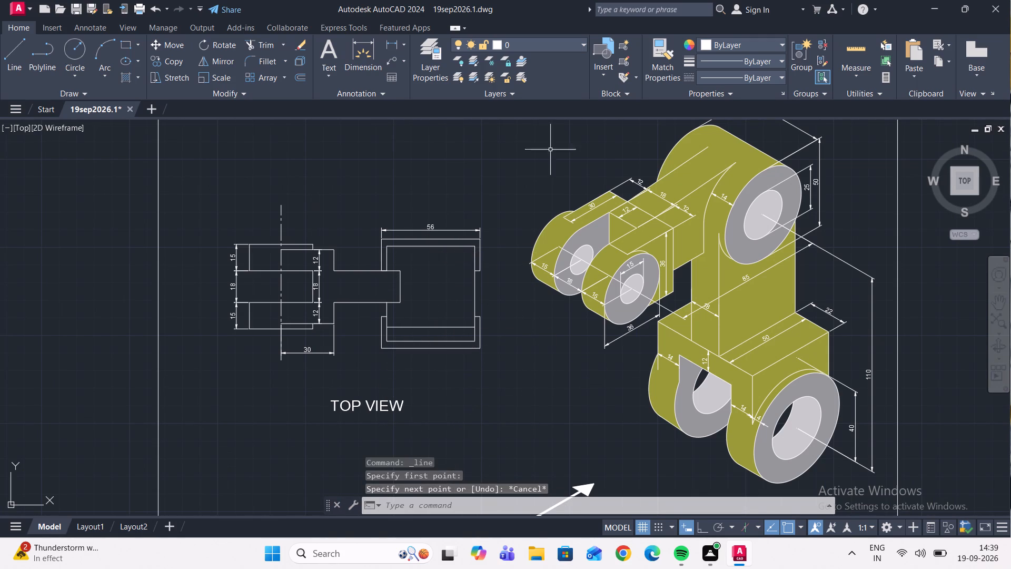
With Ortho on, draw a vertical line through the middle of the top view's 56 mm wide block, starting about 21 mm below its lower edge.
key(F8)
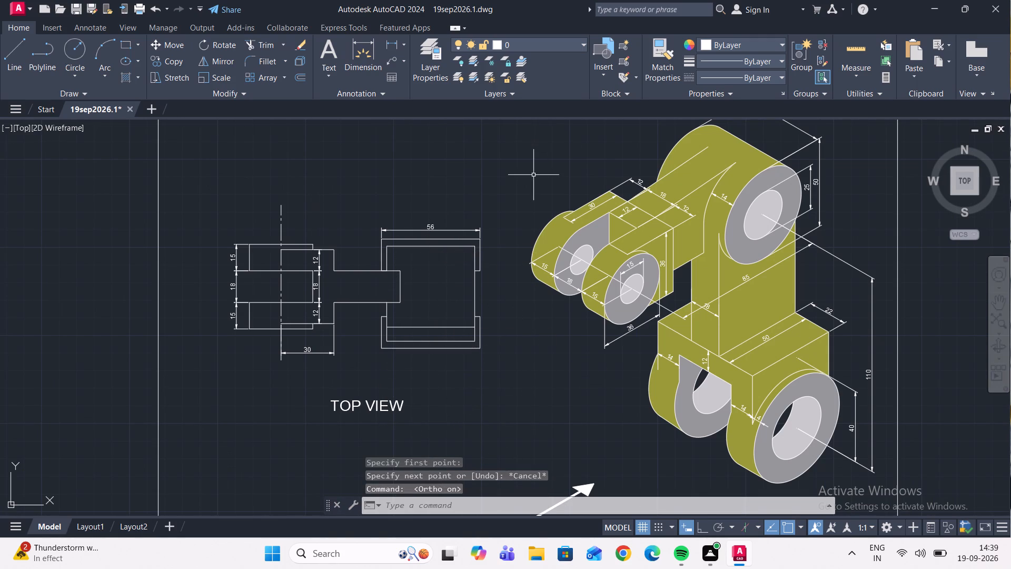
click(18, 44)
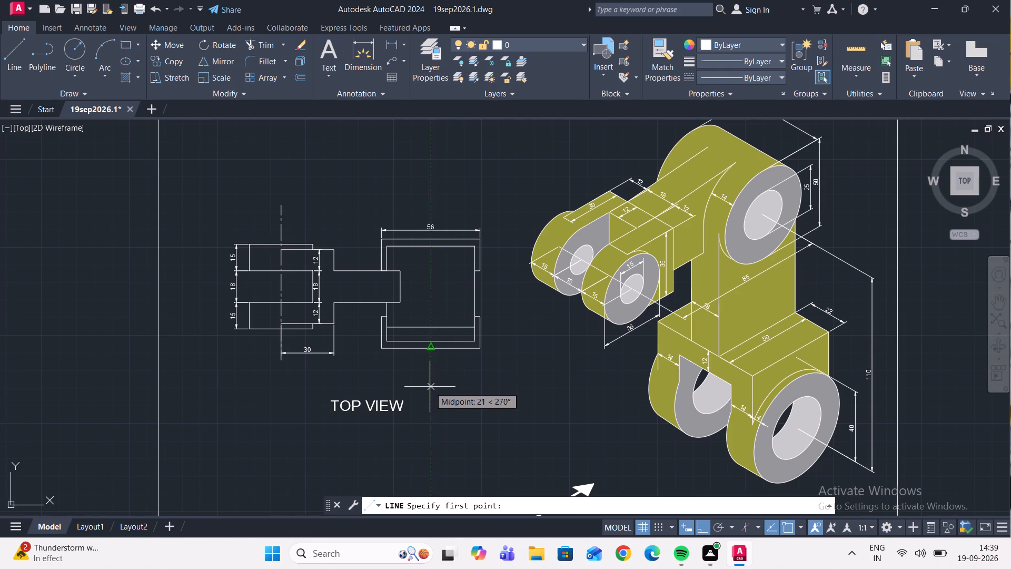
click(430, 387)
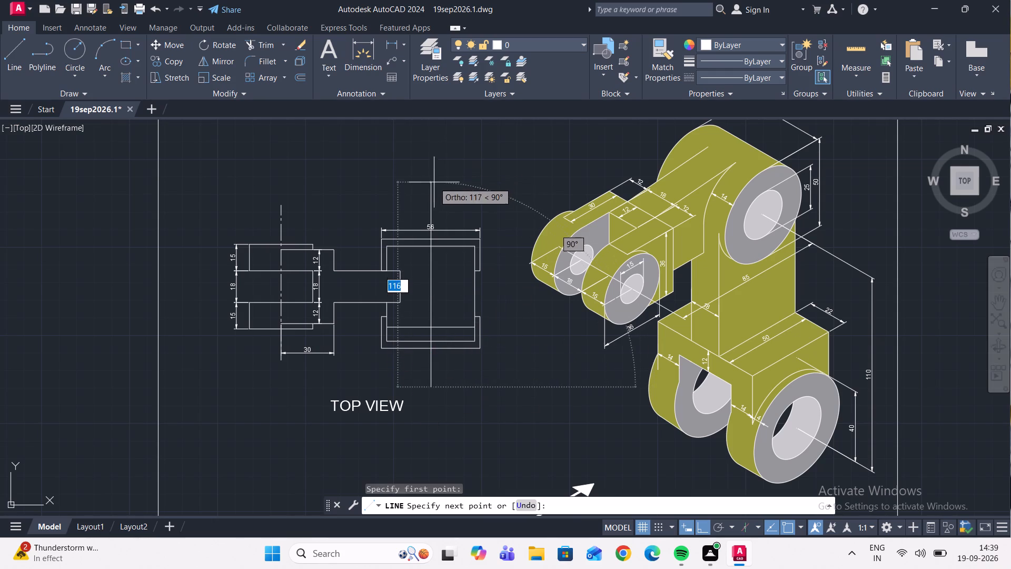
click(432, 209)
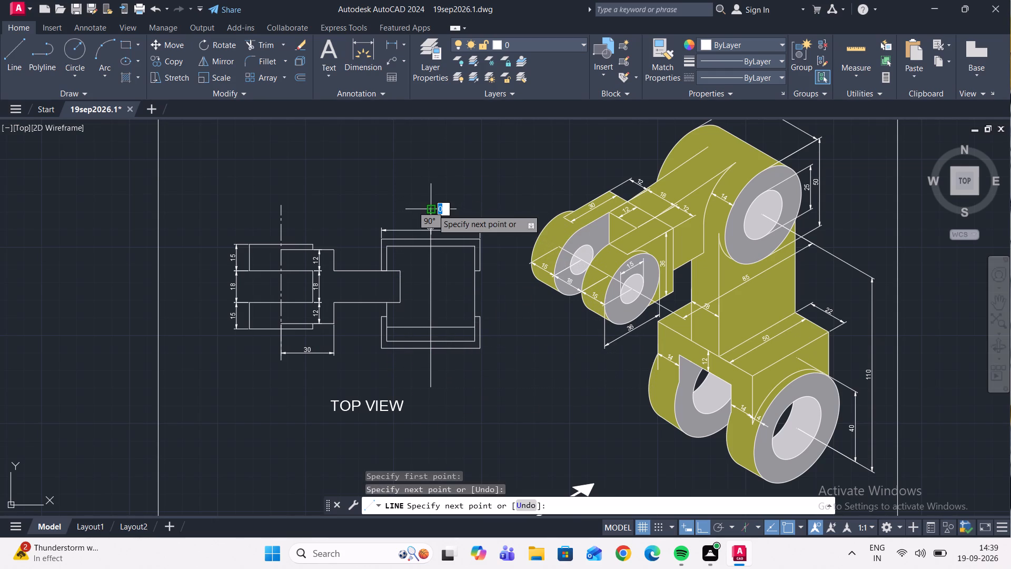
key(Escape)
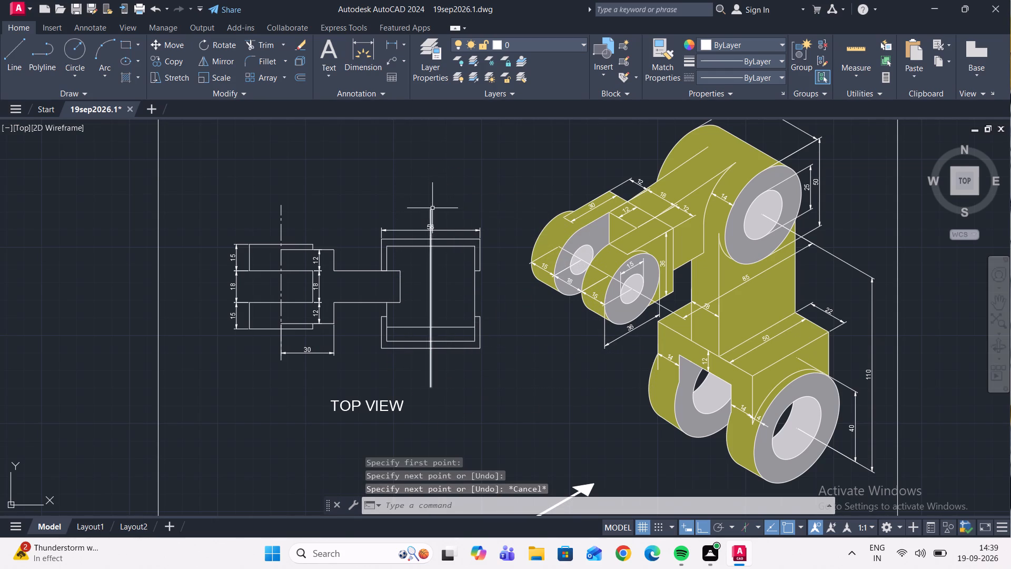
Match the properties of the top view's existing vertical centreline onto the new line through the 56 mm wide block.
scroll(433, 209, down, 1)
middle_drag(437, 211, 420, 256)
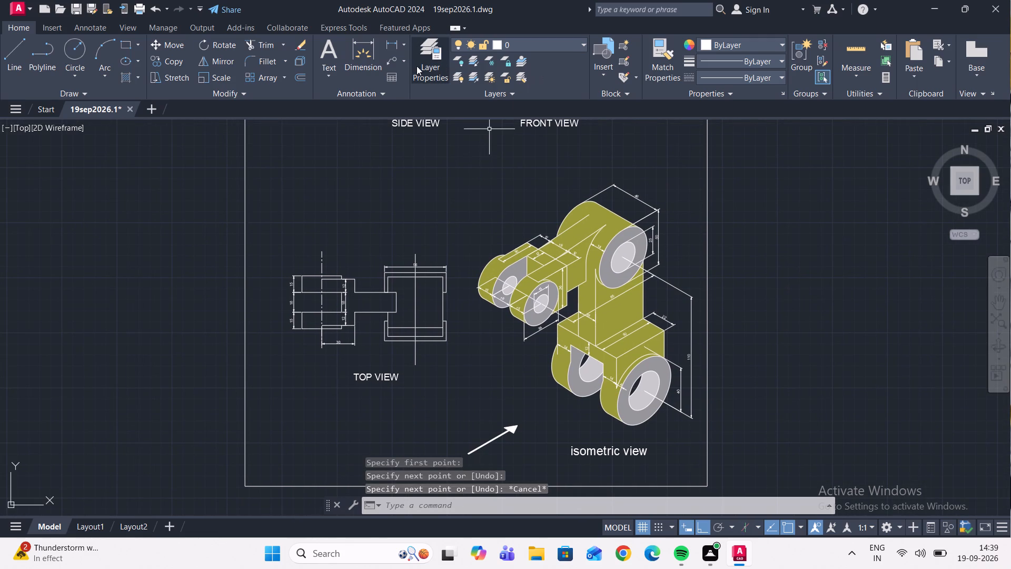
click(657, 65)
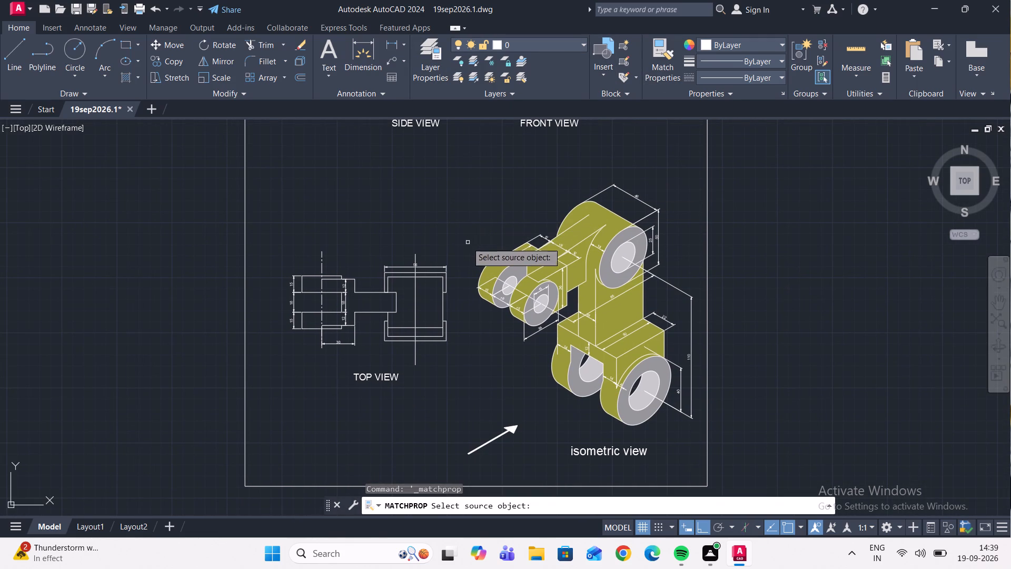
click(322, 267)
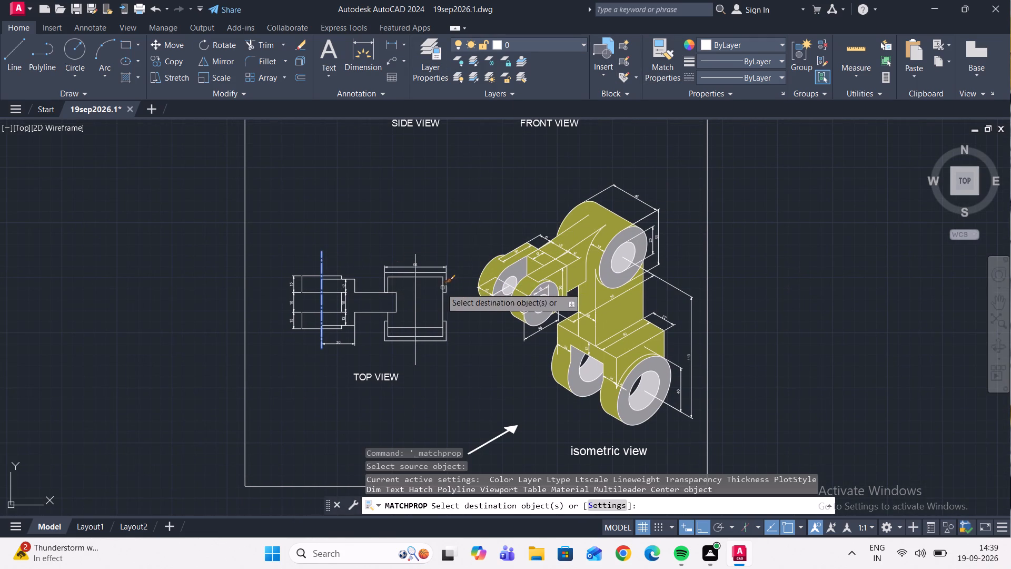
scroll(423, 294, up, 2)
click(401, 303)
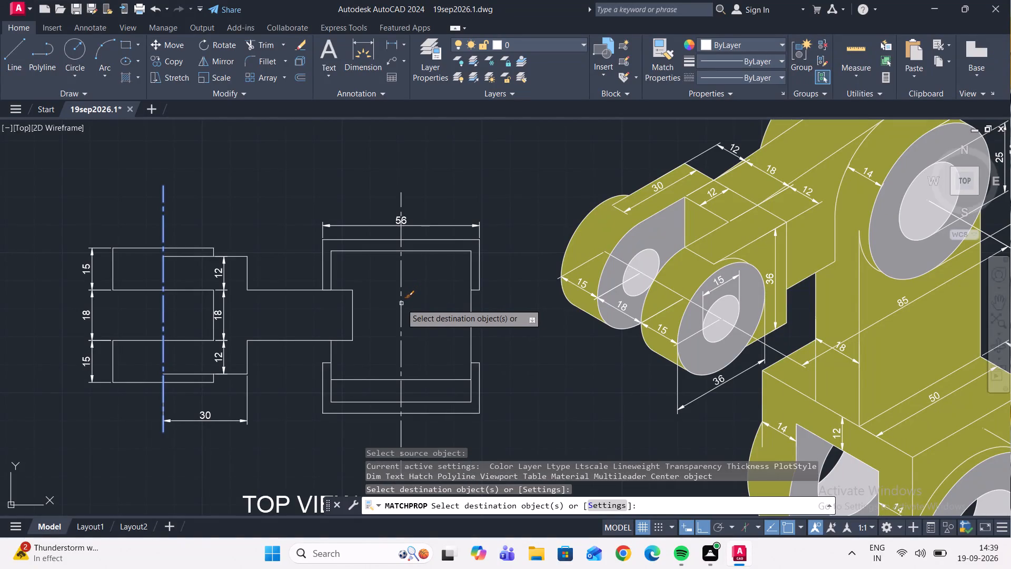
key(Escape)
Look over the side, front, top and isometric views across the whole sheet.
scroll(491, 188, down, 2)
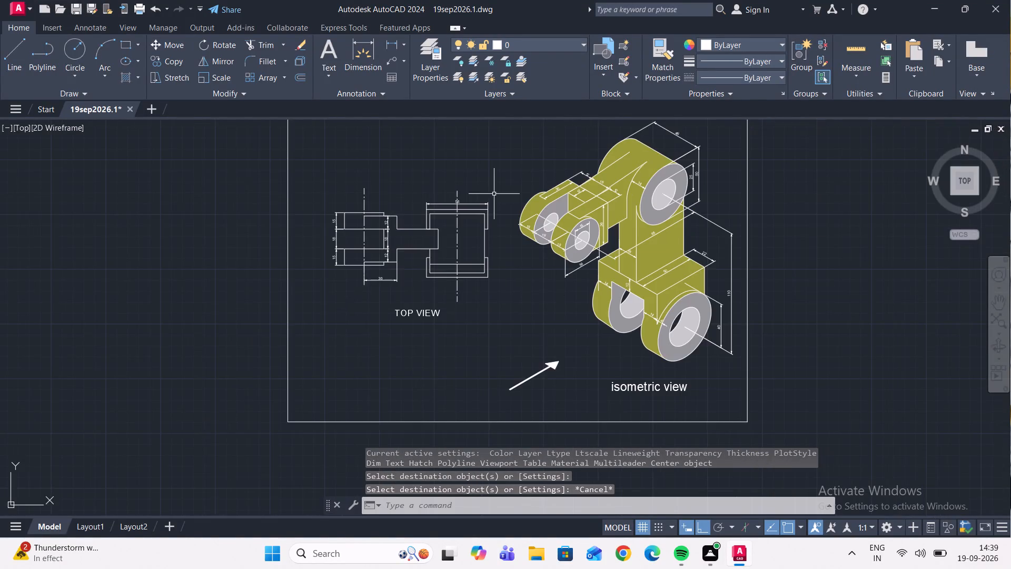
middle_drag(502, 194, 481, 291)
middle_drag(477, 271, 467, 339)
middle_drag(495, 306, 506, 323)
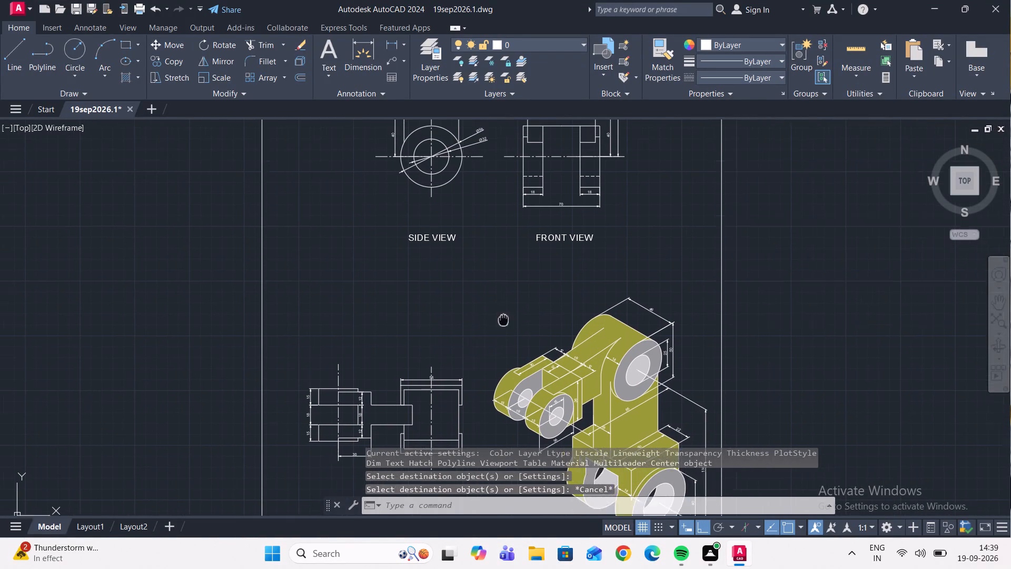
middle_drag(506, 323, 510, 329)
middle_drag(550, 273, 551, 281)
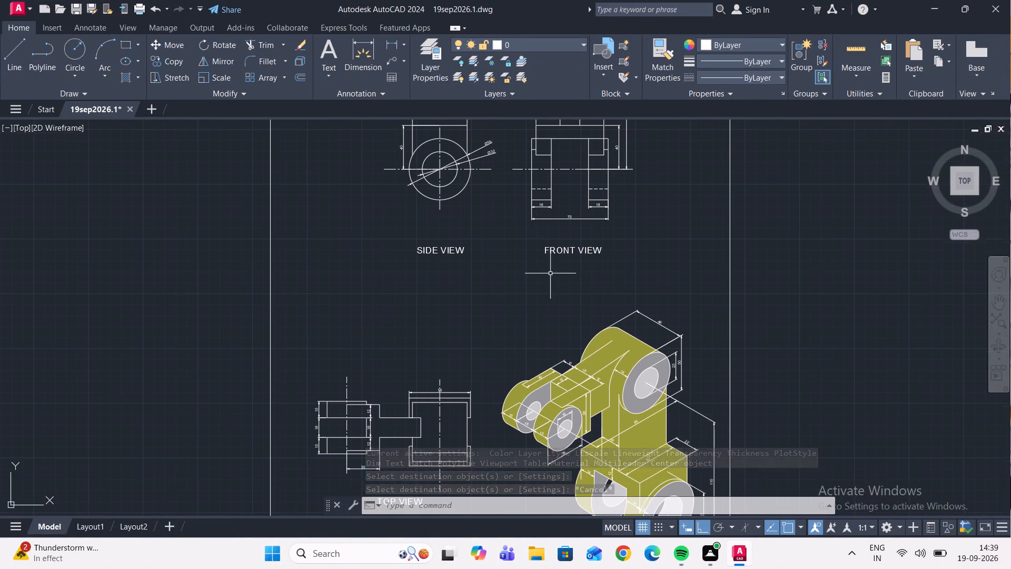
middle_drag(551, 281, 483, 336)
middle_drag(477, 321, 425, 356)
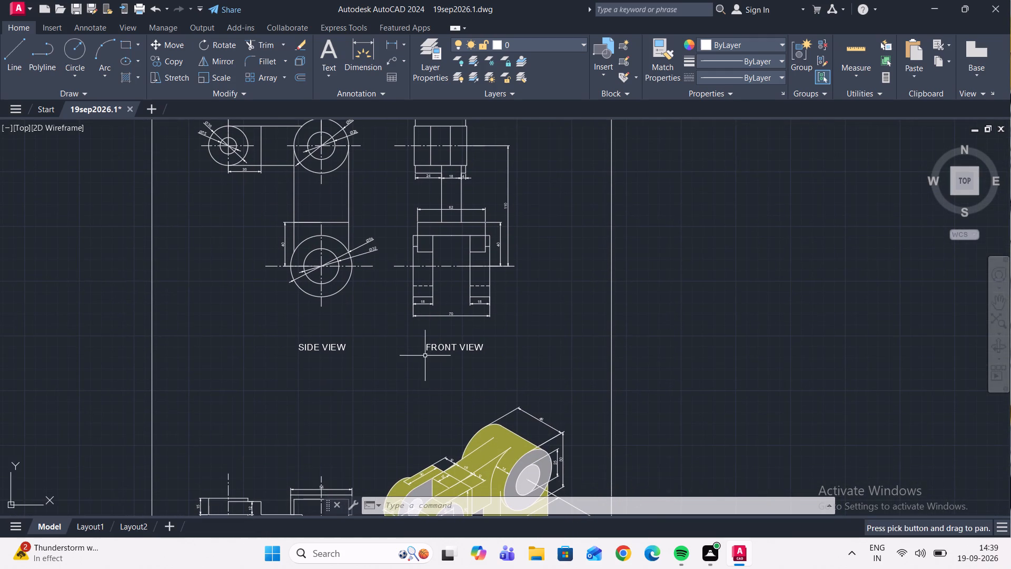
middle_drag(425, 356, 523, 306)
scroll(578, 264, down, 1)
middle_drag(577, 304, 662, 253)
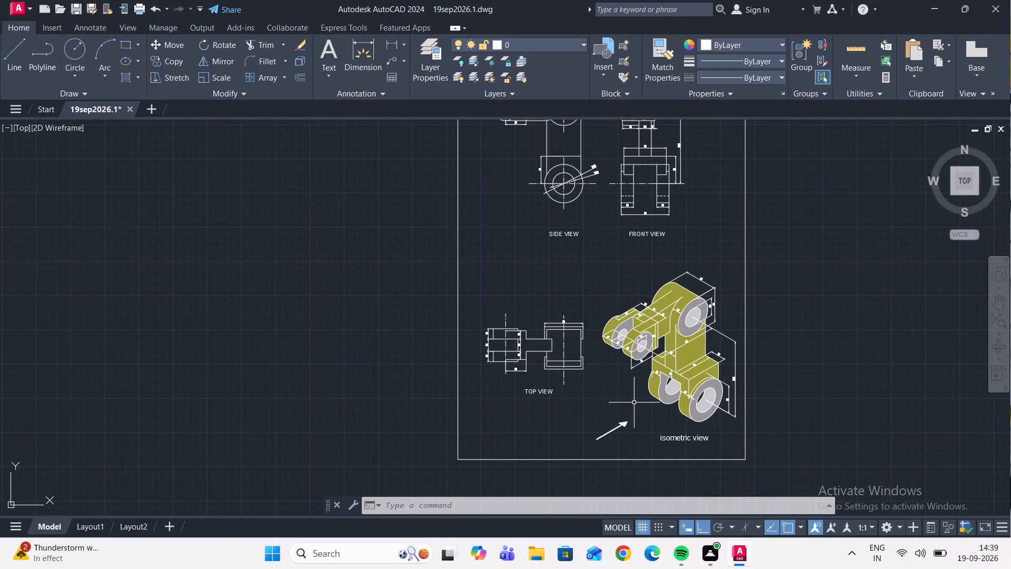
Set up a plot with the AutoCAD PDF (High Quality Print).pc3 plotter and centre the plot on the paper.
key(ctrl+p)
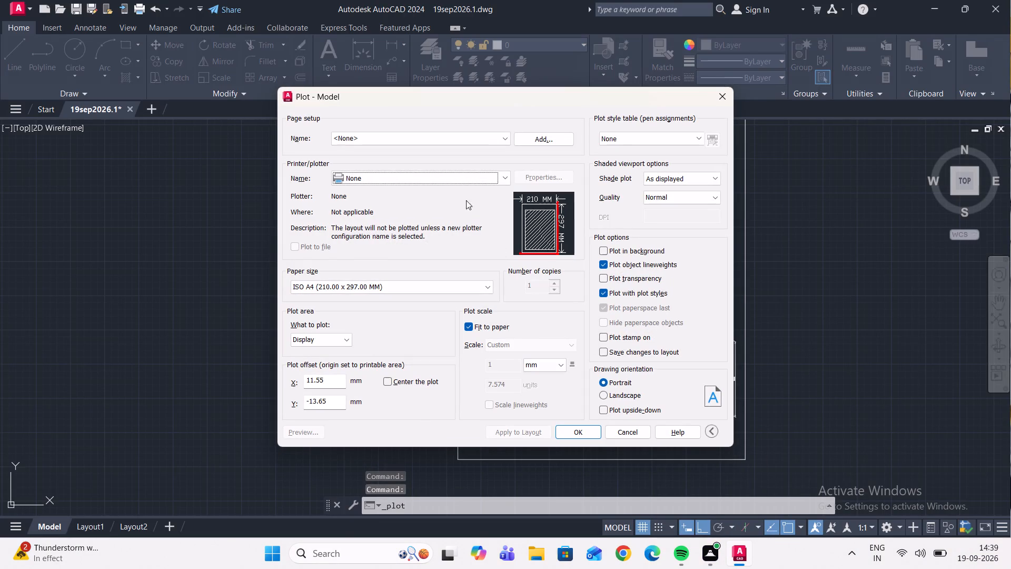
click(448, 178)
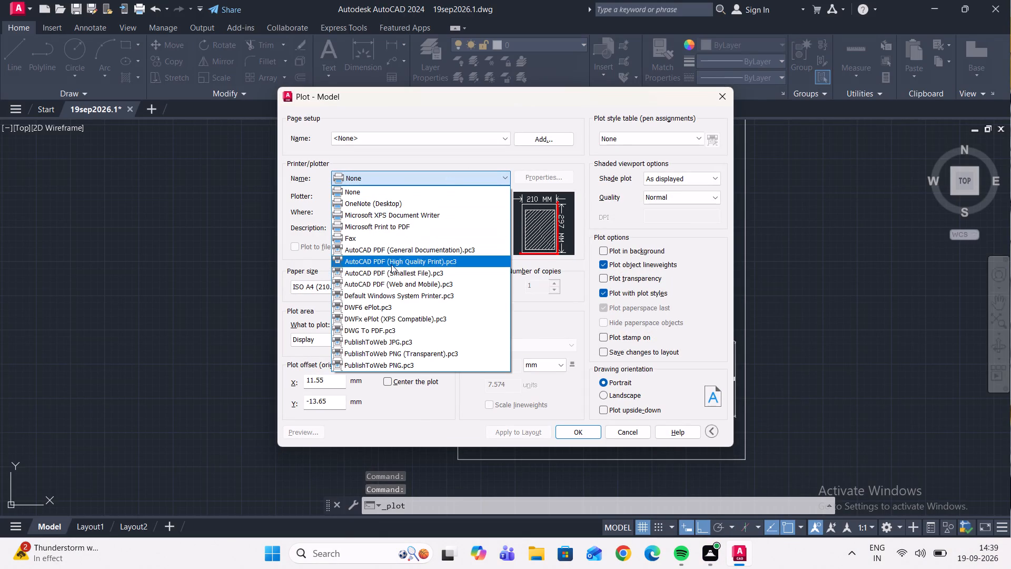
click(391, 264)
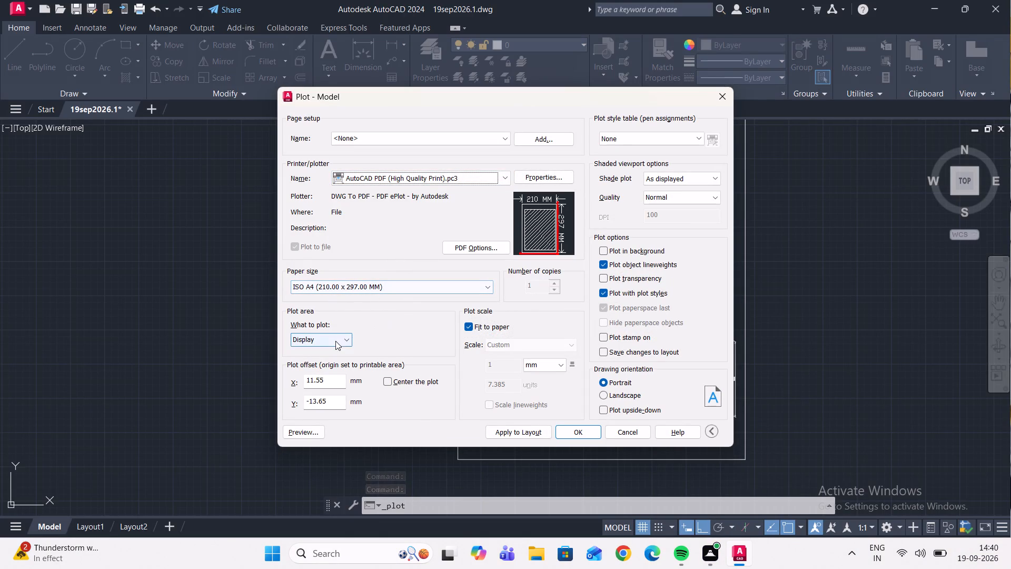
click(335, 341)
click(387, 382)
click(387, 382)
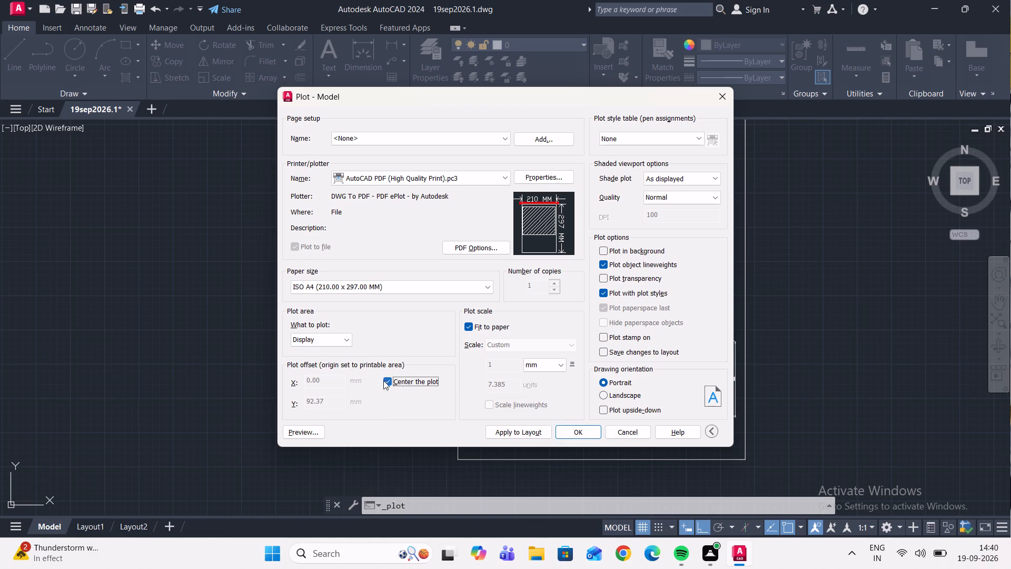
Set the plot area to a window spanning the sheet border's upper-left and lower-right corners.
click(319, 339)
click(330, 382)
click(346, 339)
click(330, 376)
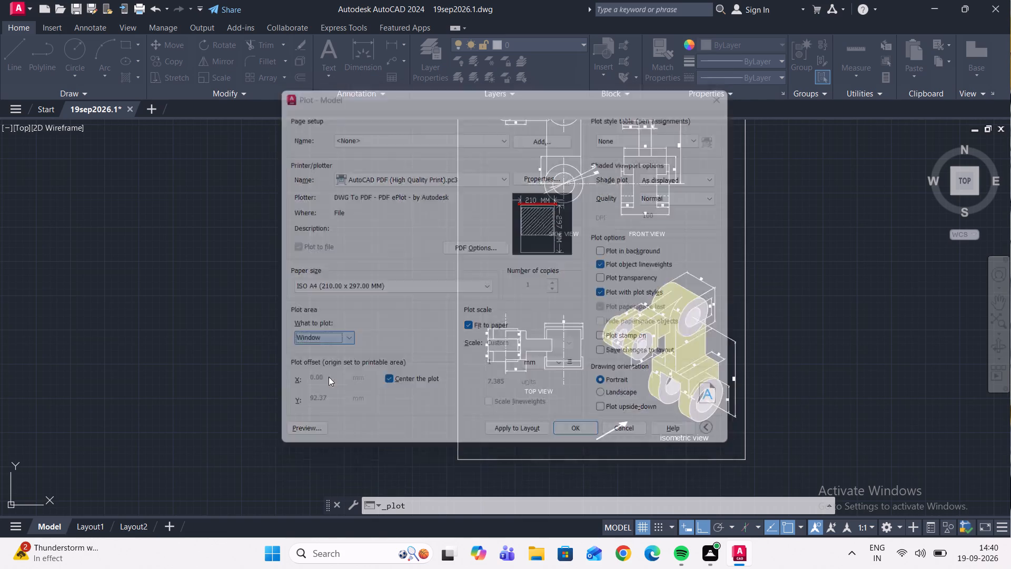
middle_drag(382, 326, 288, 478)
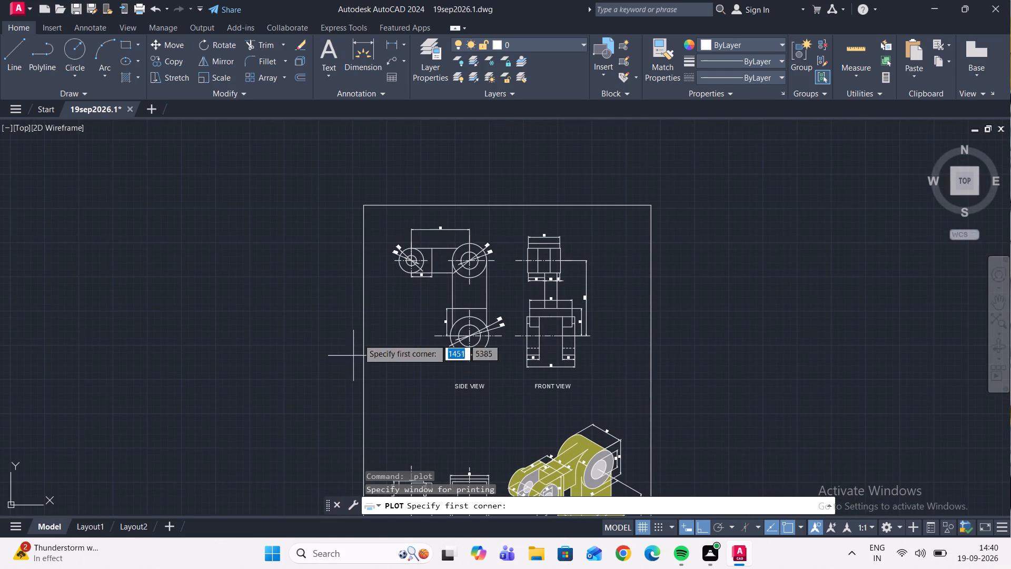
scroll(370, 211, up, 2)
click(351, 199)
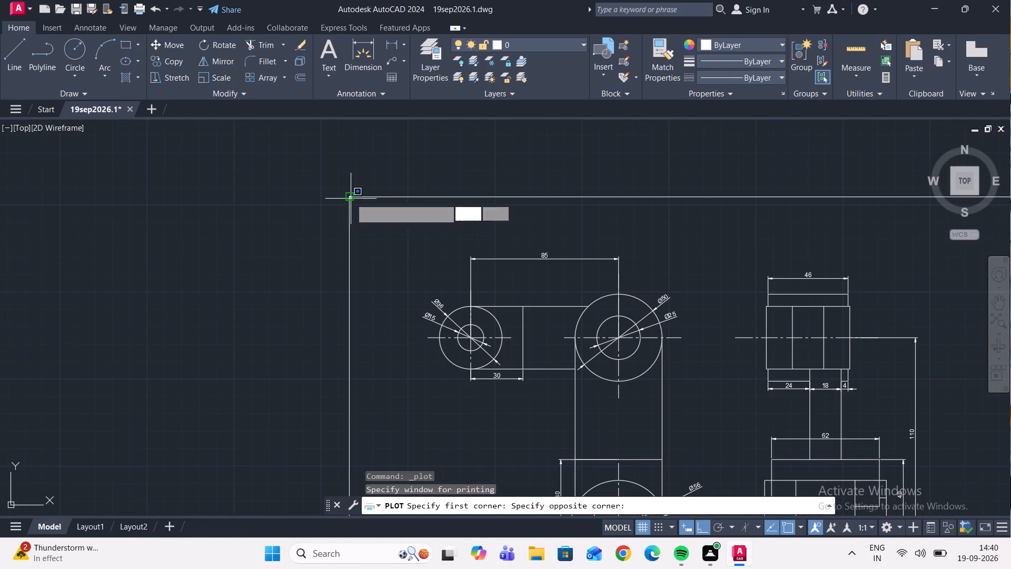
scroll(415, 178, down, 4)
scroll(534, 345, up, 1)
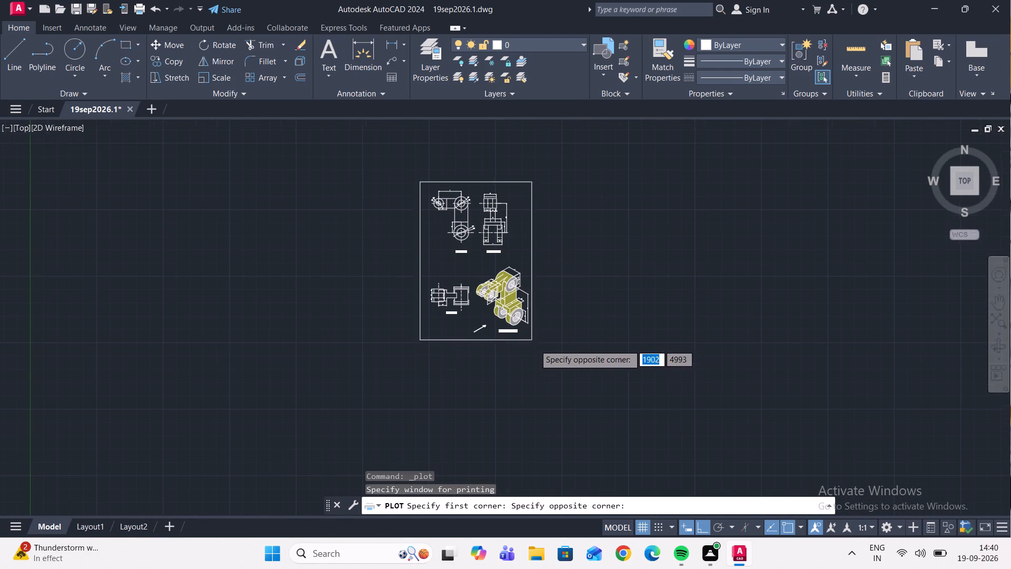
scroll(534, 345, up, 1)
click(524, 332)
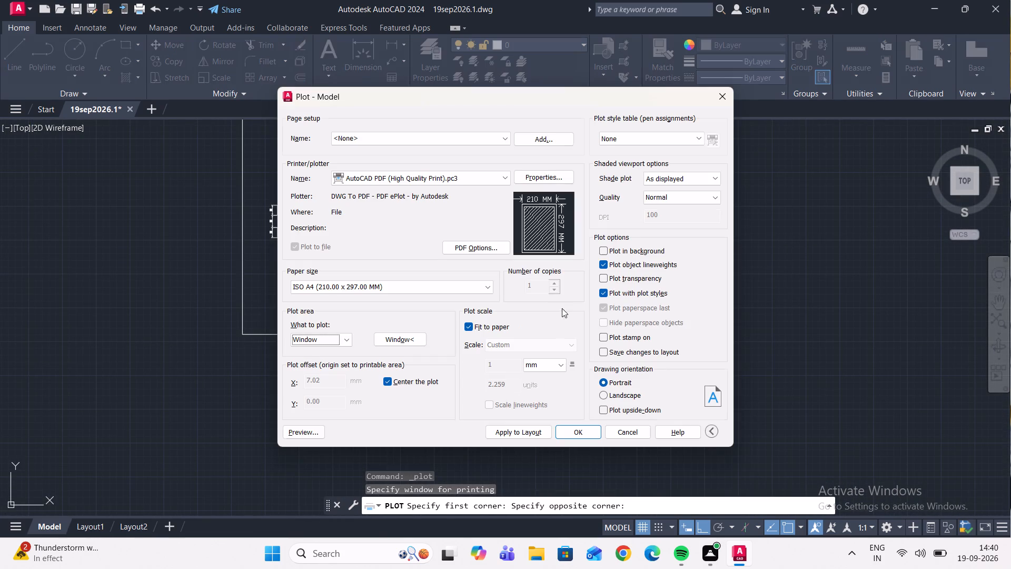
Preview the plot and examine the top view with its dimensions and centrelines.
double_click(308, 437)
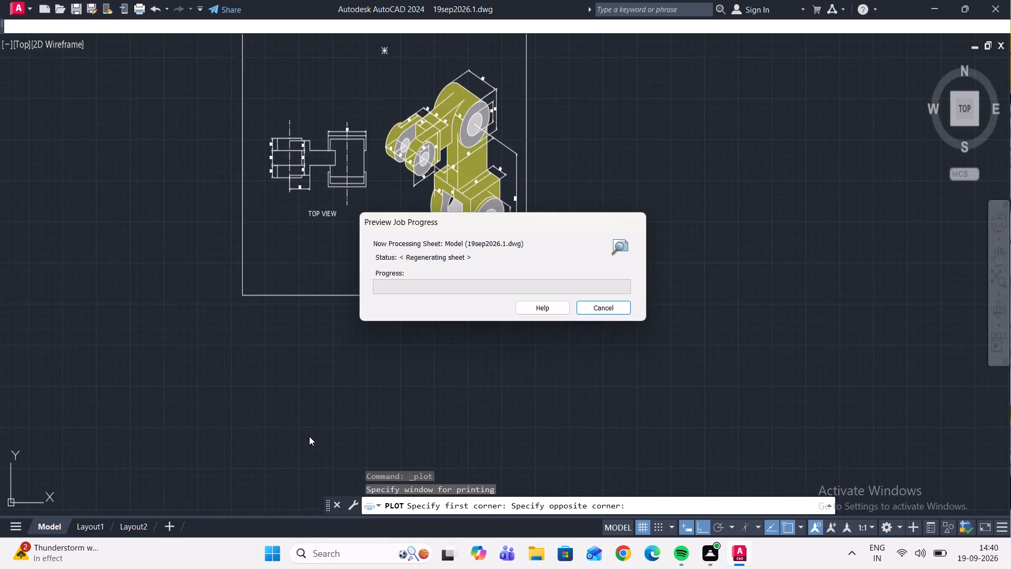
scroll(460, 371, up, 4)
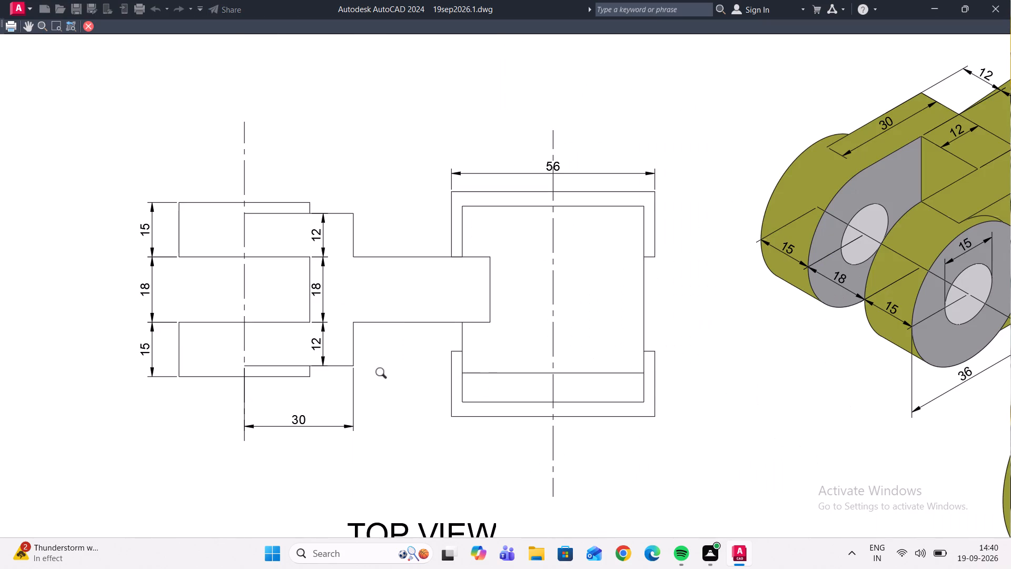
scroll(254, 338, up, 2)
scroll(267, 343, down, 4)
scroll(425, 343, down, 1)
Examine the side and front views with their dimensions and centrelines in the plot preview.
middle_drag(530, 333, 482, 476)
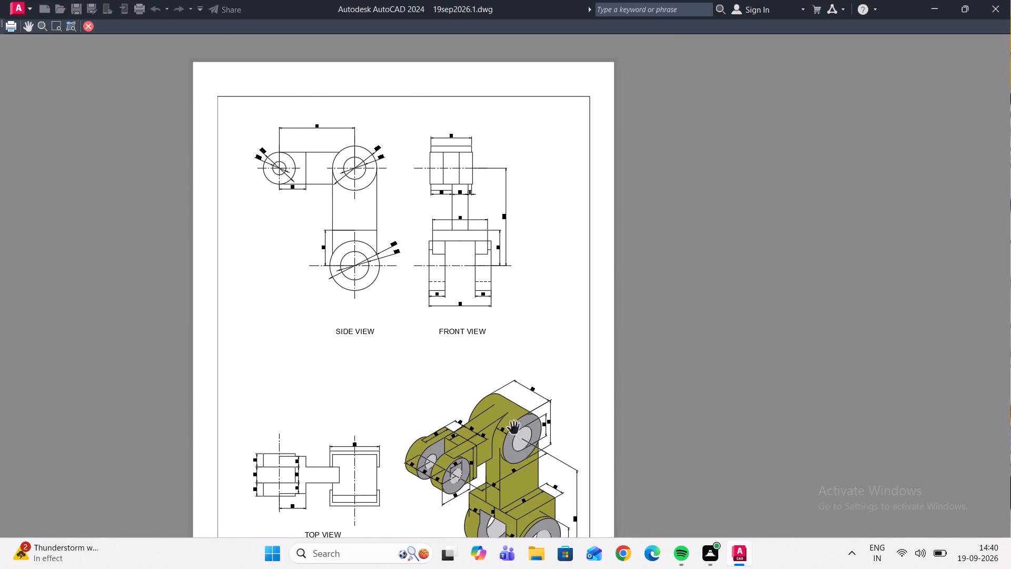
scroll(523, 452, up, 3)
scroll(697, 259, down, 5)
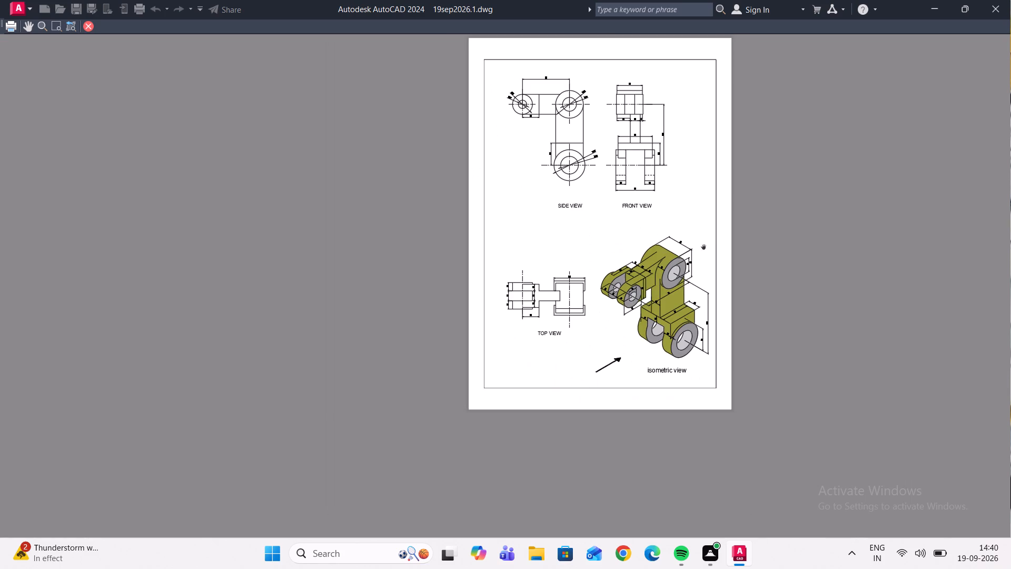
middle_drag(696, 197, 709, 333)
scroll(656, 245, up, 4)
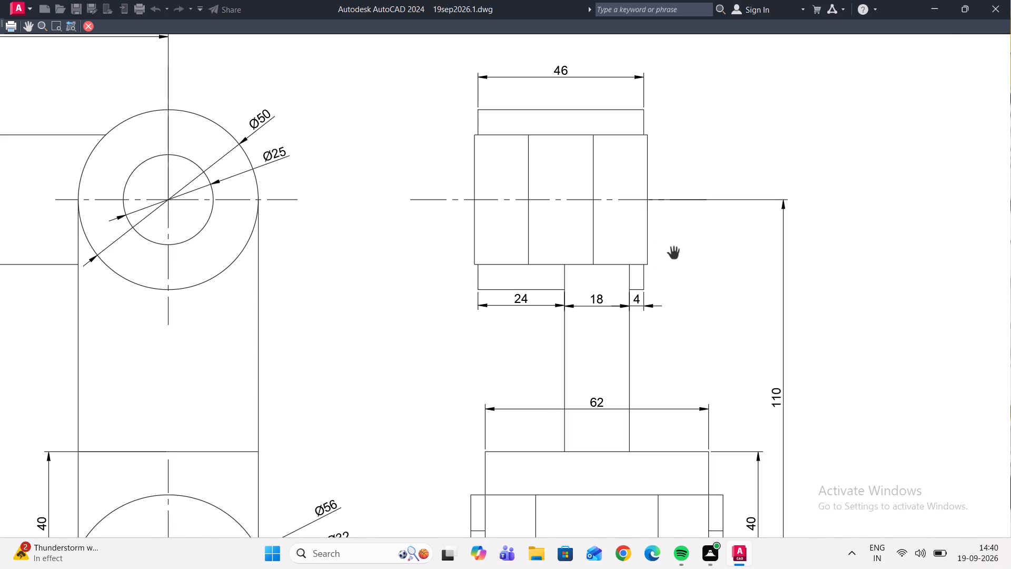
scroll(673, 253, down, 1)
middle_drag(697, 305, 726, 258)
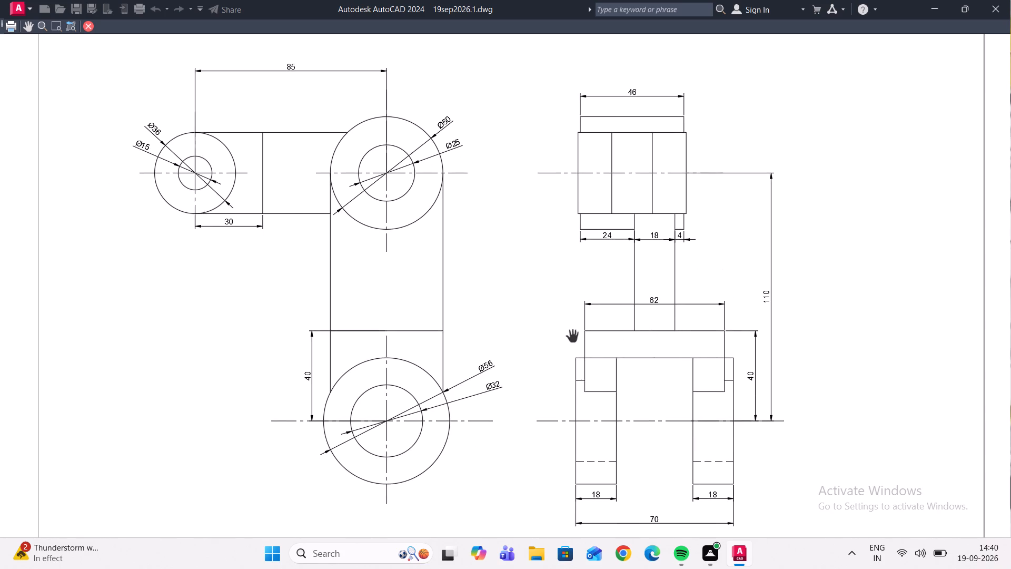
Examine the isometric view's lower fork and its 14, 12 and 4 dimensions in the plot preview.
scroll(562, 300, down, 2)
middle_drag(548, 345, 549, 233)
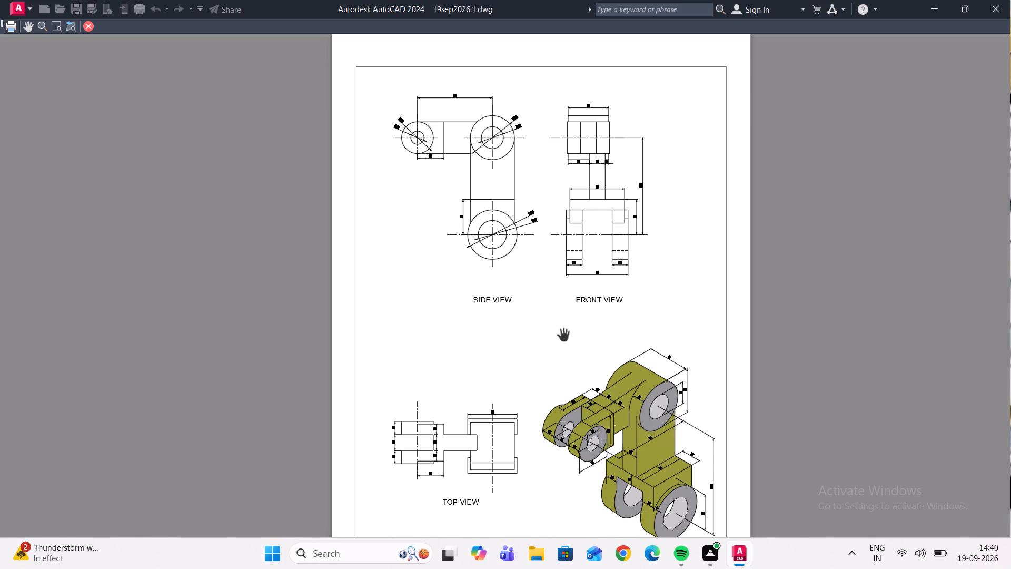
scroll(720, 428, up, 1)
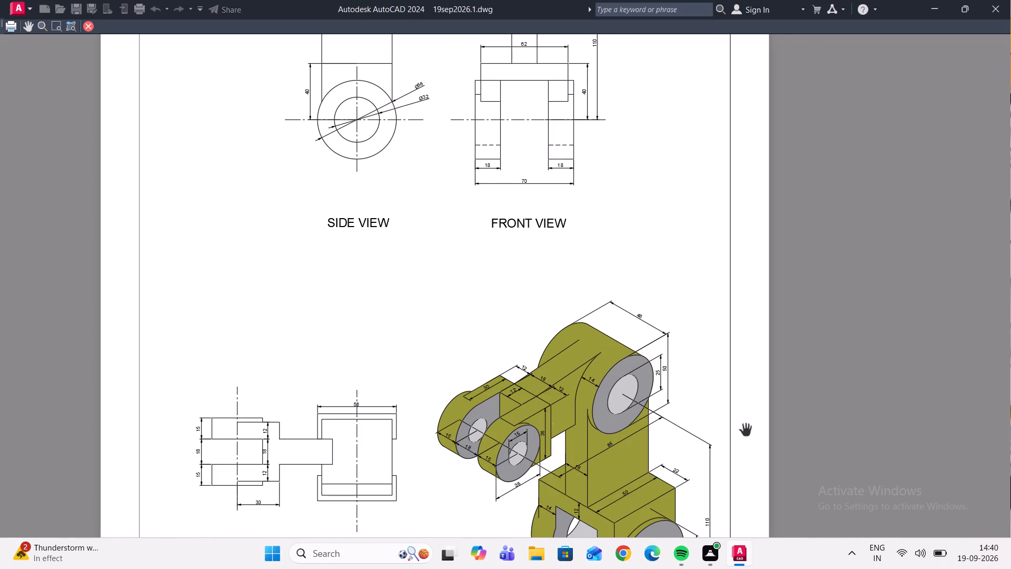
scroll(745, 431, up, 2)
middle_drag(712, 377, 755, 207)
middle_drag(726, 356, 751, 215)
scroll(751, 237, down, 1)
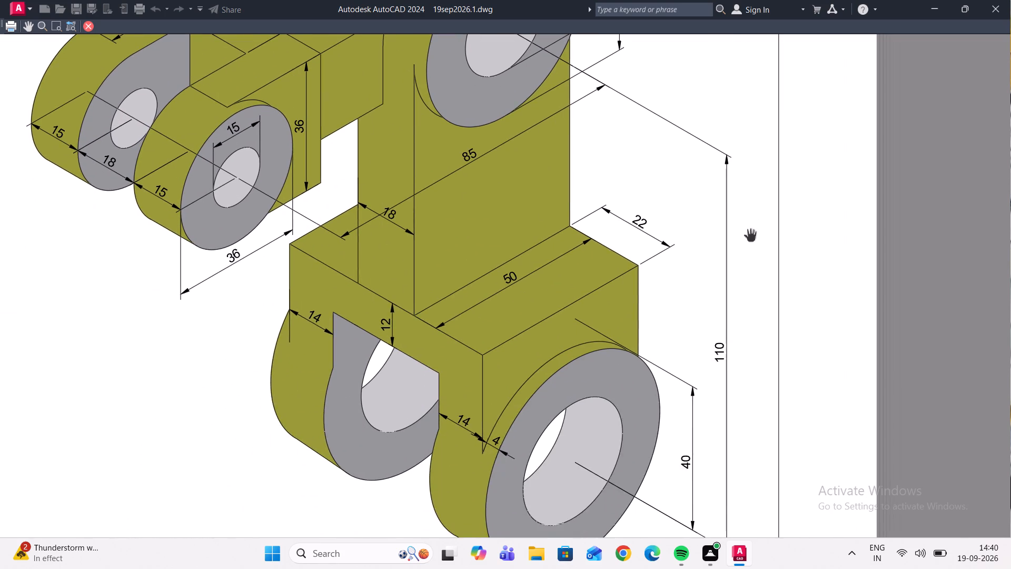
scroll(751, 236, down, 1)
scroll(626, 329, up, 3)
scroll(685, 312, up, 1)
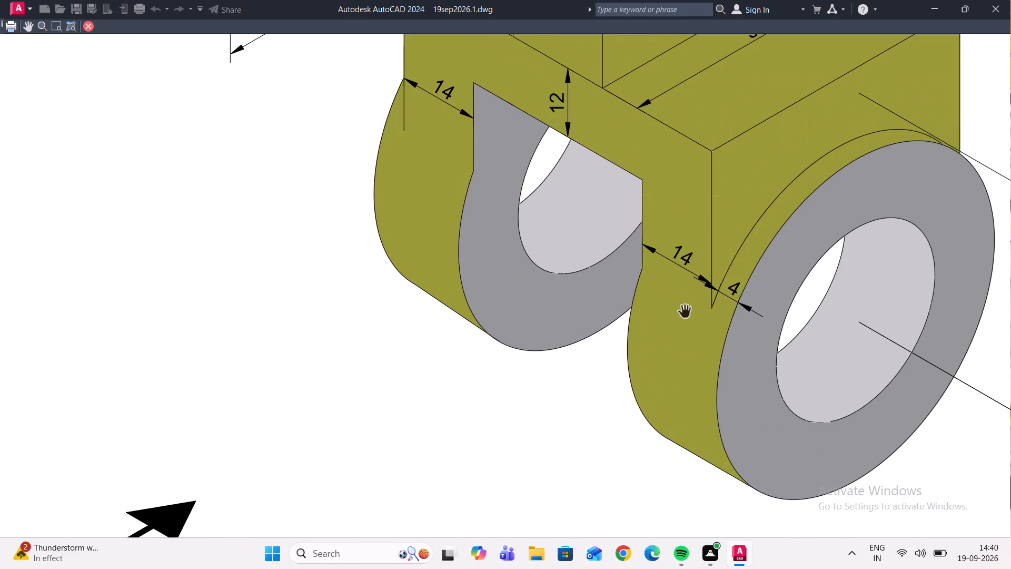
middle_drag(685, 312, 885, 415)
middle_drag(778, 360, 808, 419)
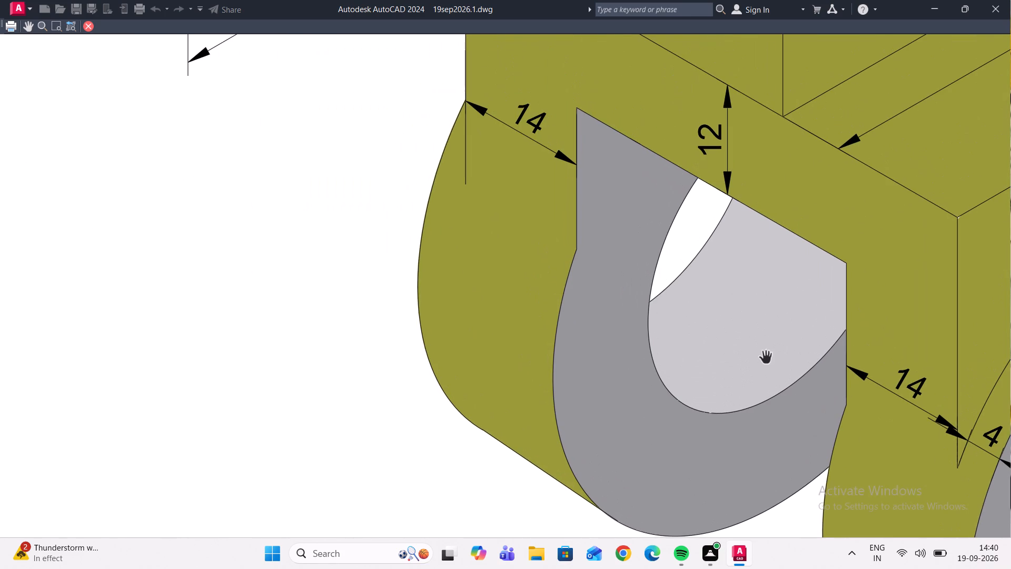
middle_drag(738, 342, 686, 465)
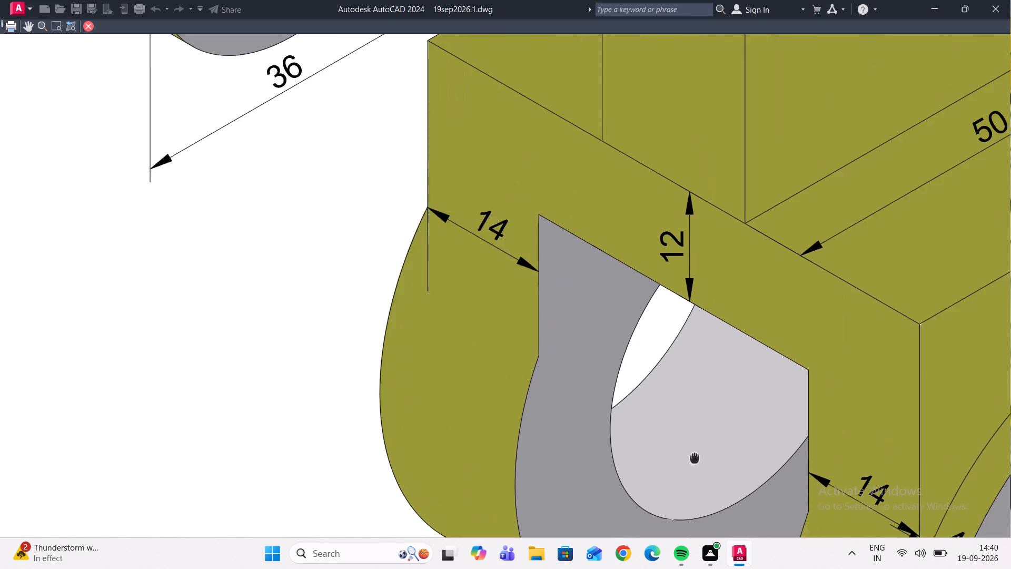
middle_drag(686, 465, 677, 467)
scroll(688, 395, down, 2)
Examine the dimensions on the isometric view's upper arm and hub, and leave the preview and plot setup without plotting.
middle_drag(693, 340, 688, 409)
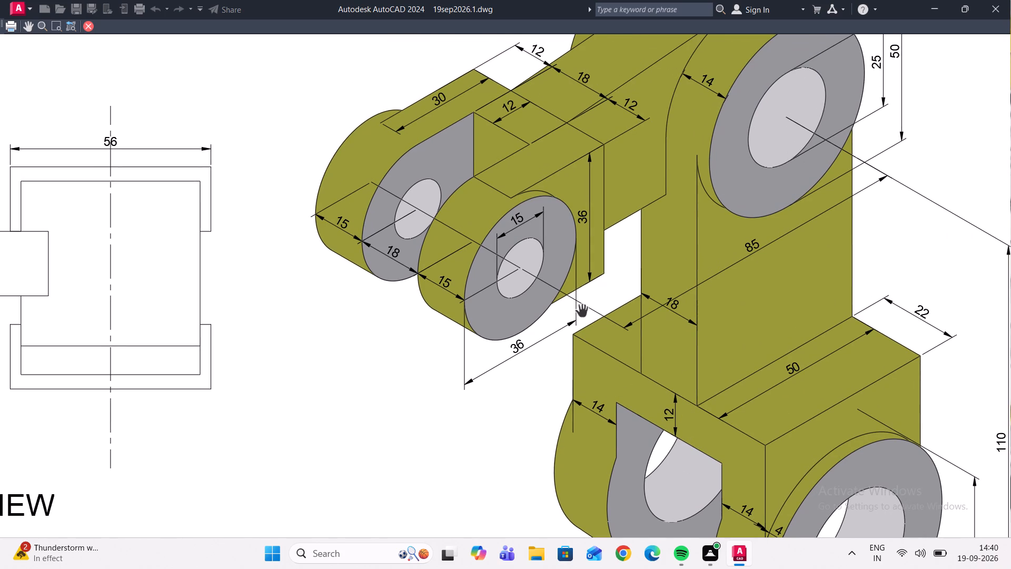
middle_drag(610, 271, 397, 386)
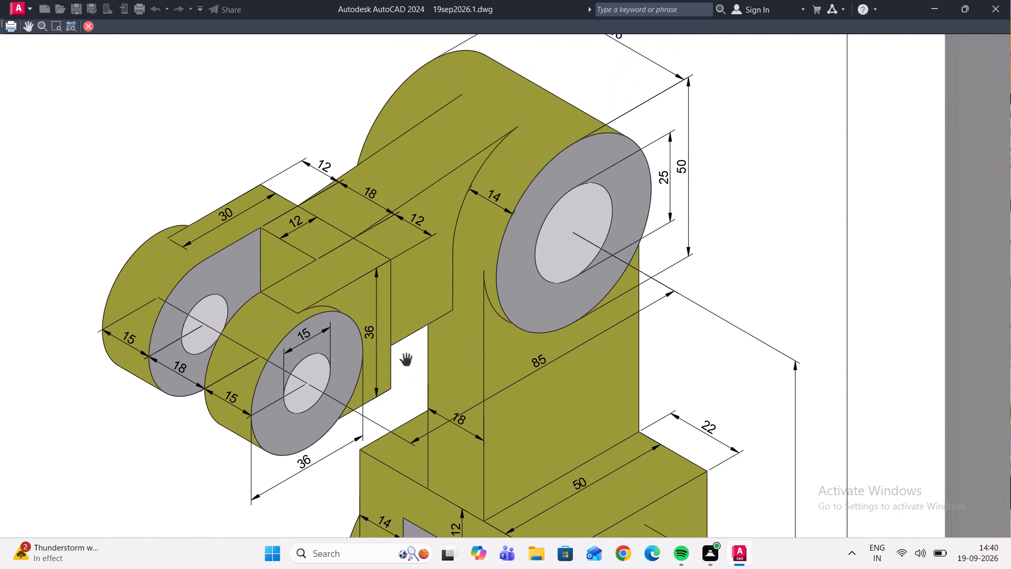
middle_drag(614, 335, 756, 405)
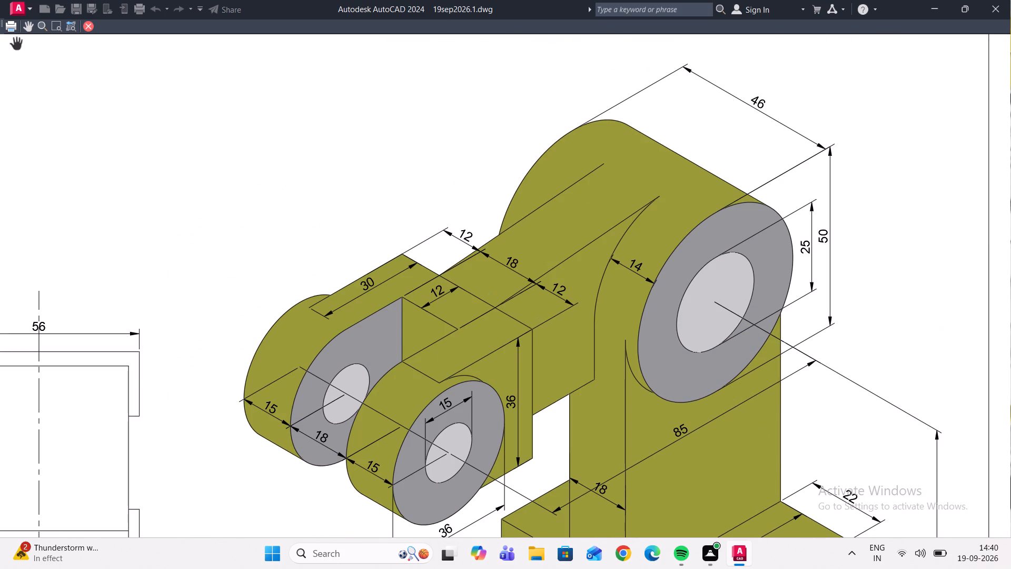
click(91, 26)
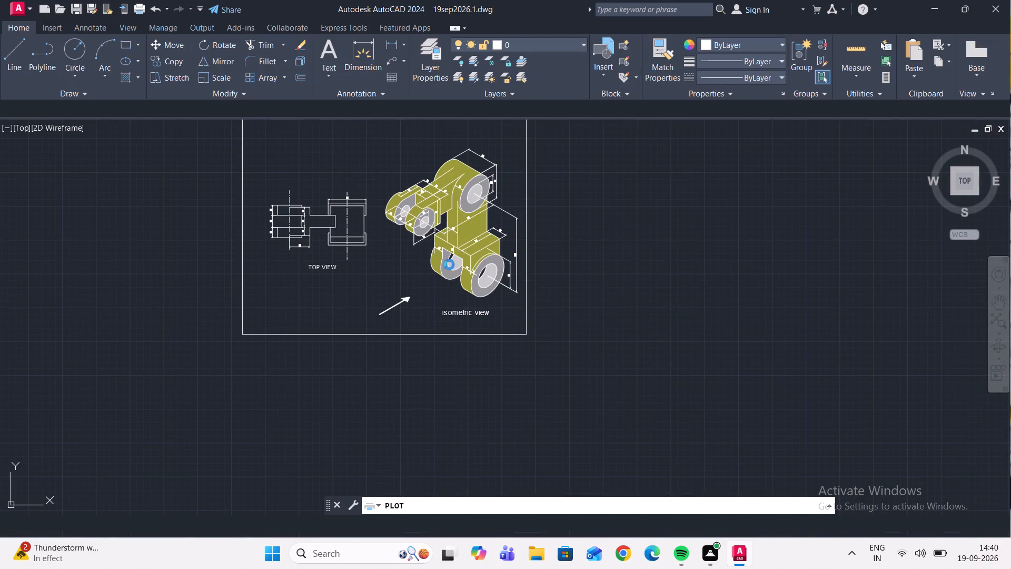
scroll(463, 268, up, 3)
click(718, 100)
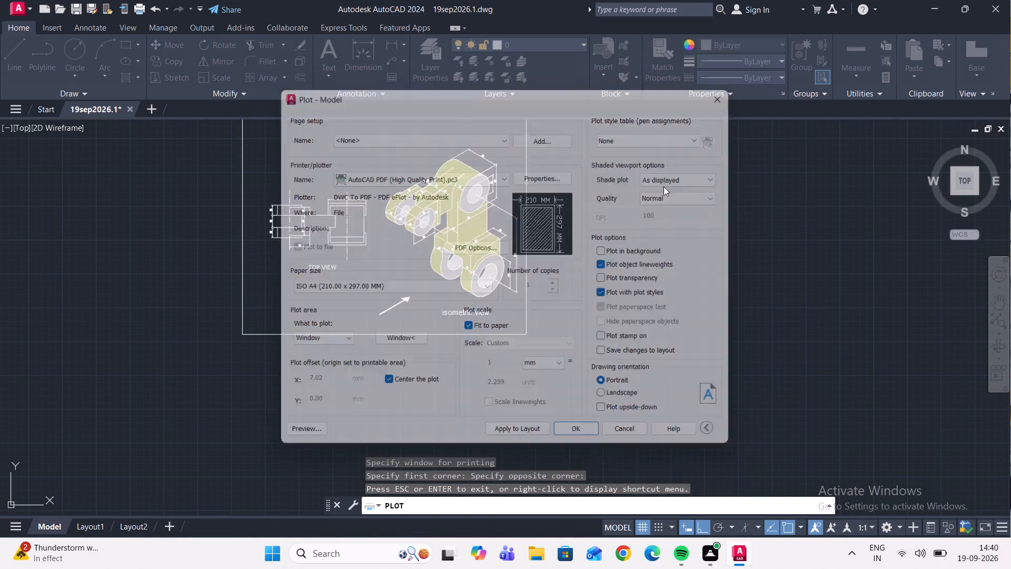
Shift the 4 dimension on the isometric view's lower fork slightly upward, in line with the adjacent 14 dimension.
scroll(468, 269, up, 9)
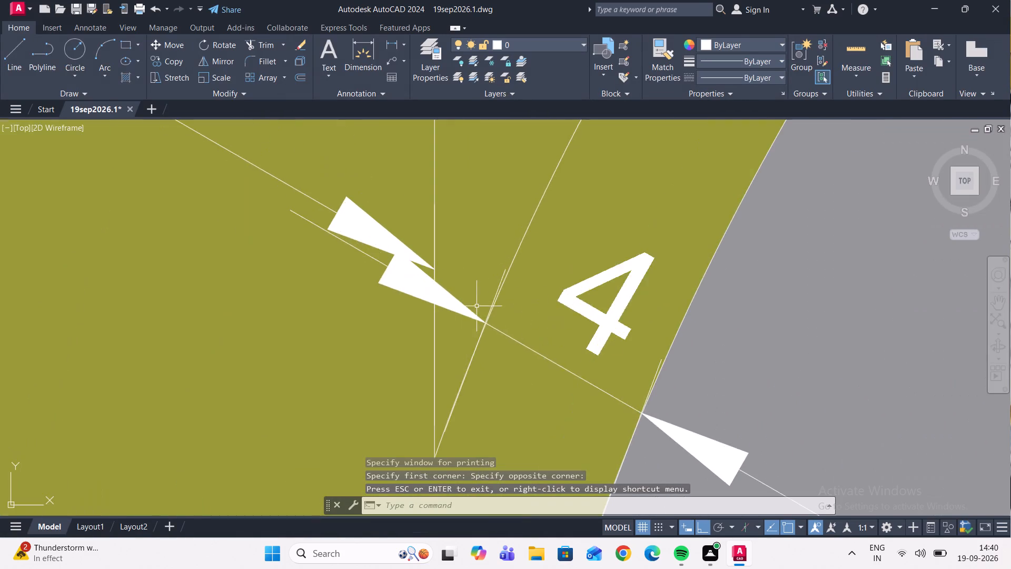
click(478, 317)
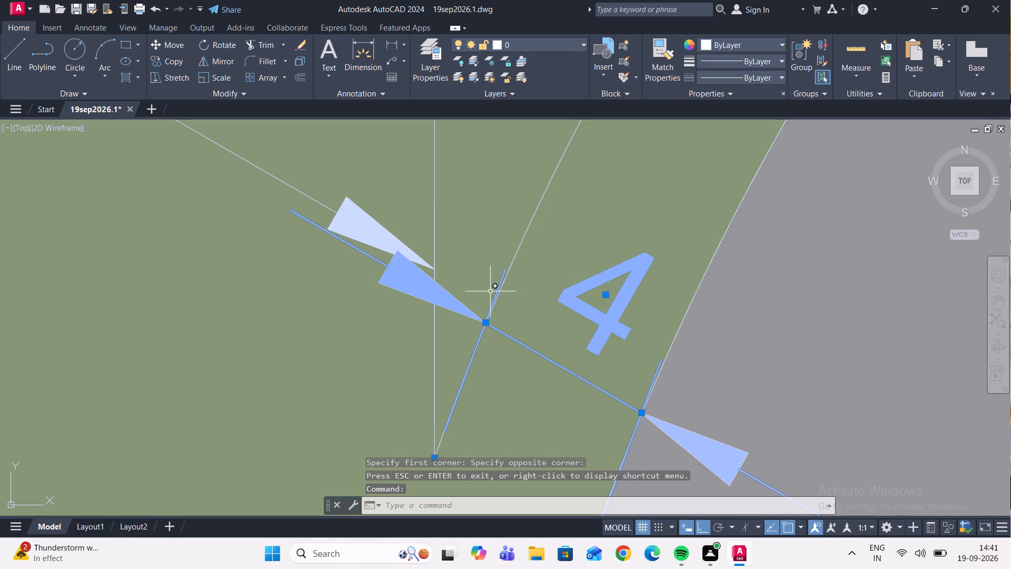
click(486, 322)
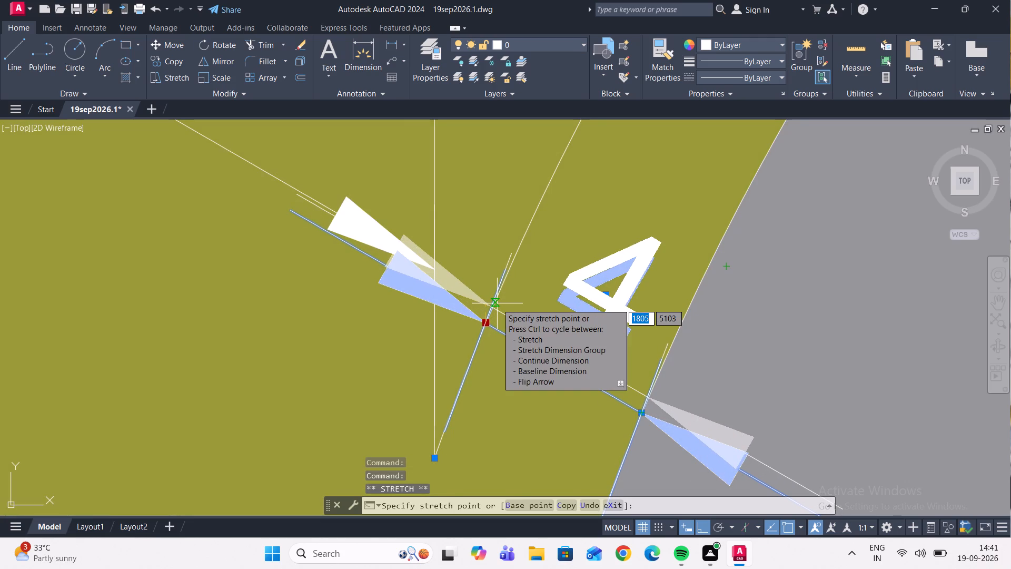
click(497, 303)
scroll(513, 270, down, 2)
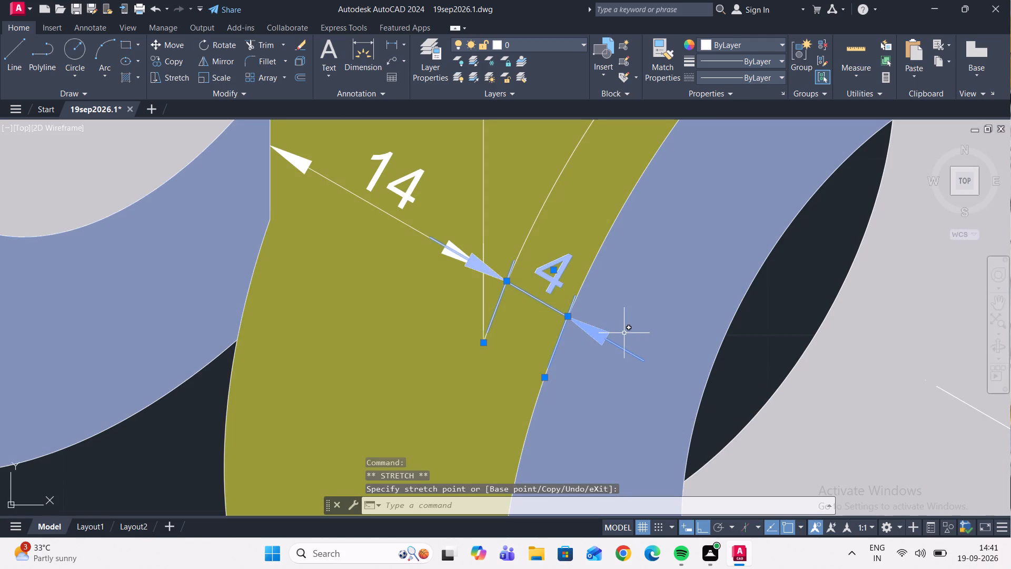
key(Escape)
Set up a new plot with the AutoCAD PDF (High Quality Print).pc3 plotter and centre the plot on the paper.
scroll(594, 291, down, 3)
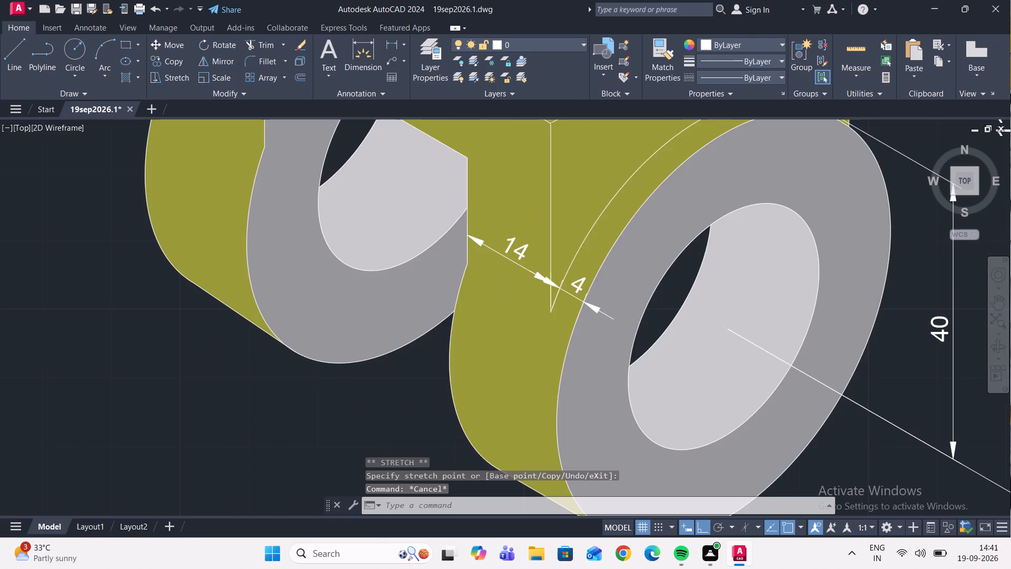
scroll(621, 288, down, 4)
middle_drag(662, 268, 673, 370)
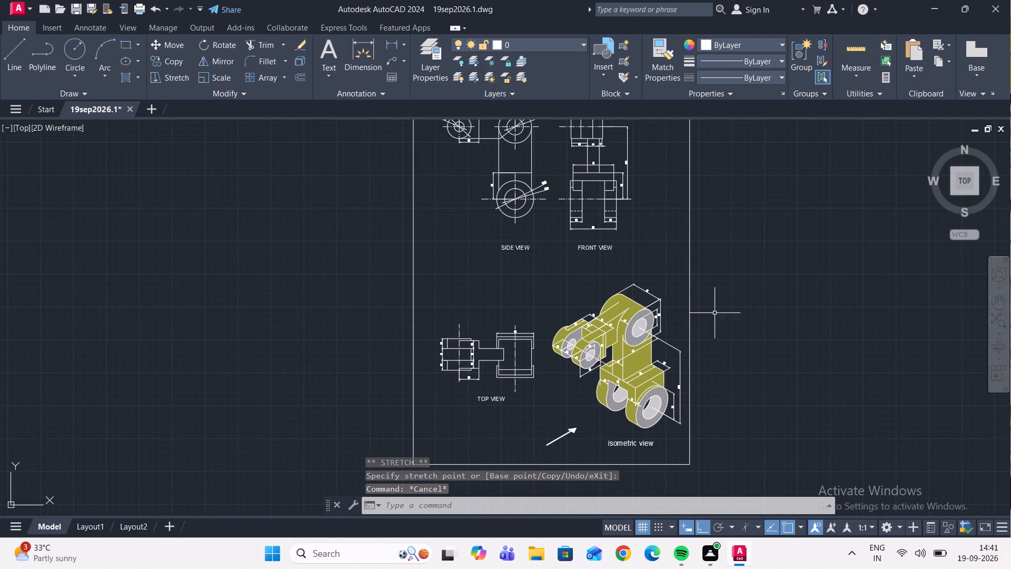
middle_drag(708, 330, 727, 367)
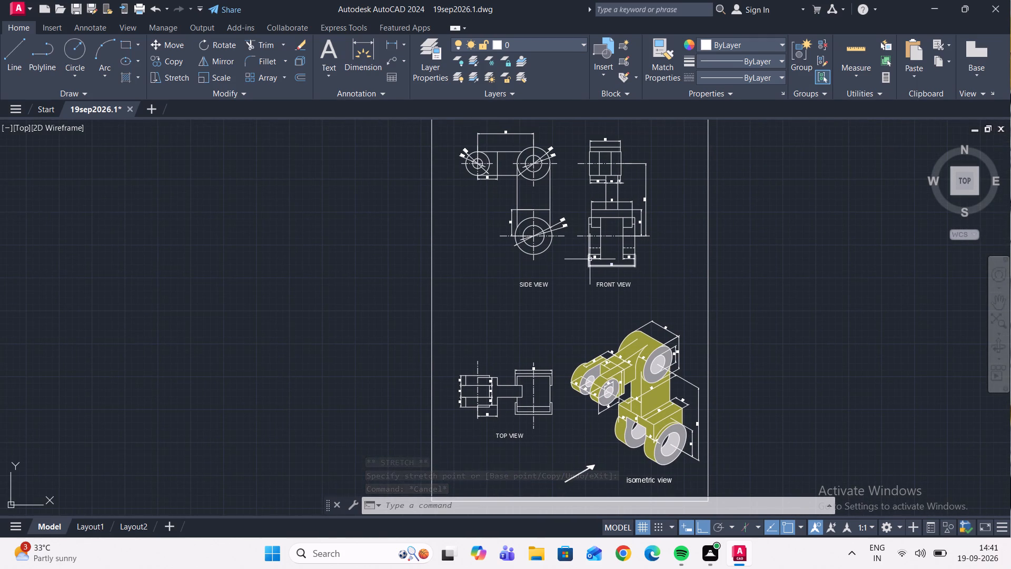
key(ctrl+p)
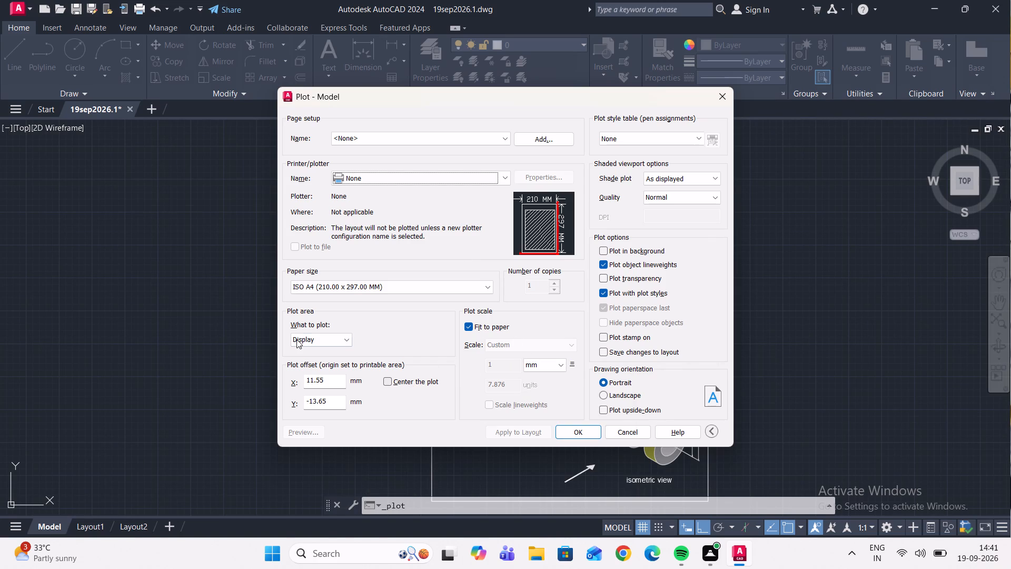
click(387, 175)
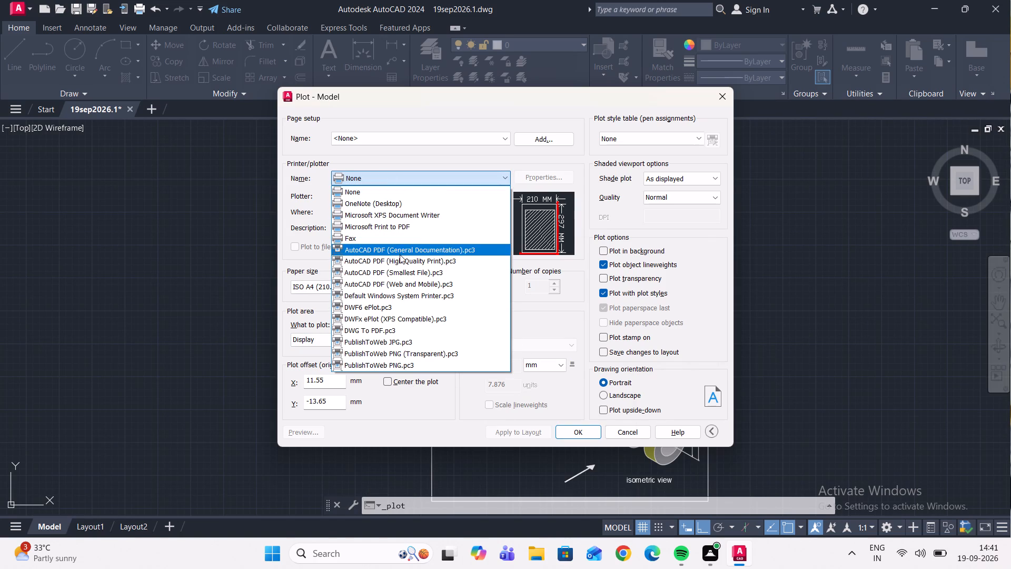
click(402, 259)
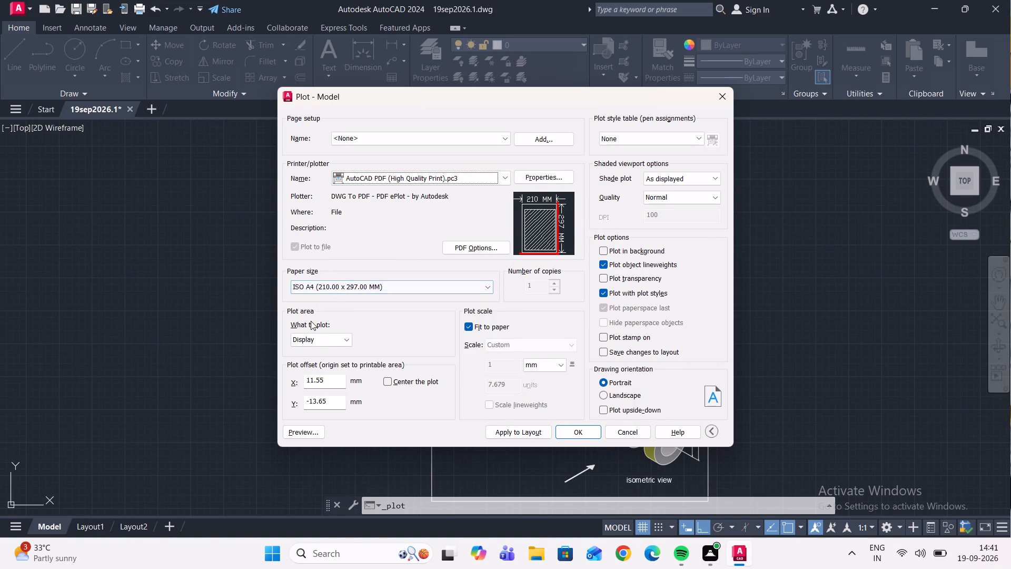
click(395, 379)
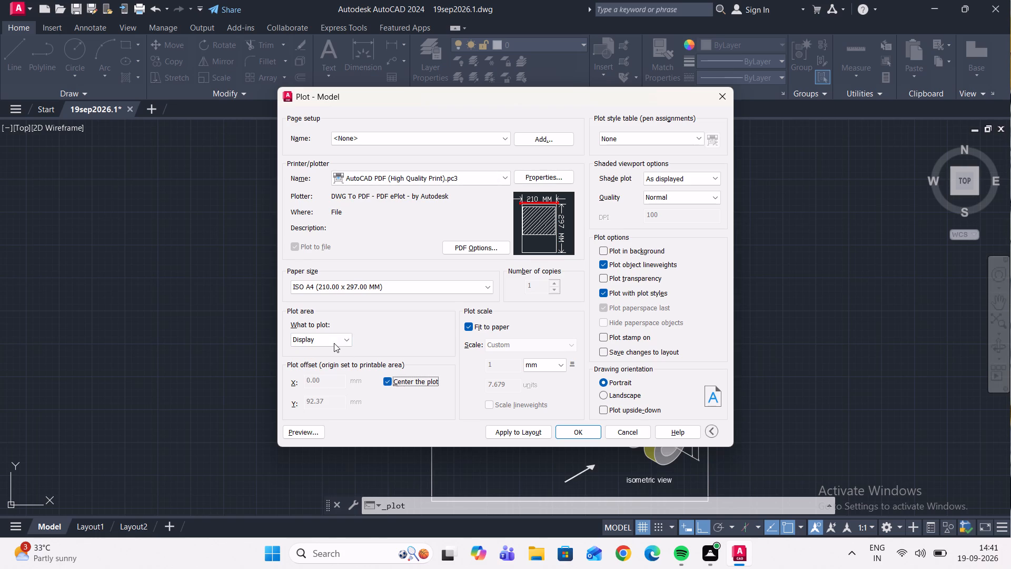
Set the plot area to a window from the sheet border's upper-left corner to its lower-right corner.
click(334, 343)
click(321, 376)
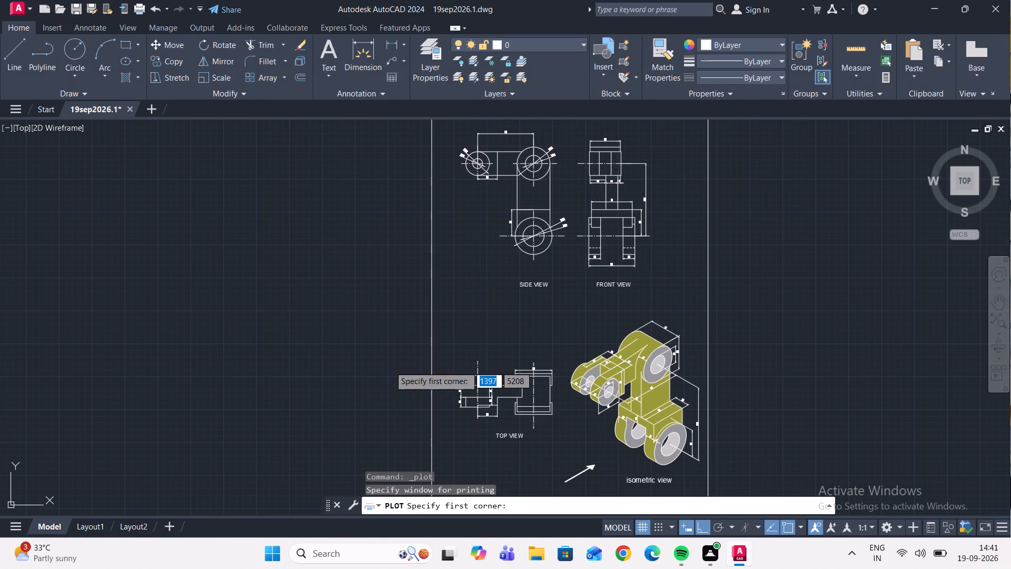
middle_drag(445, 280, 394, 415)
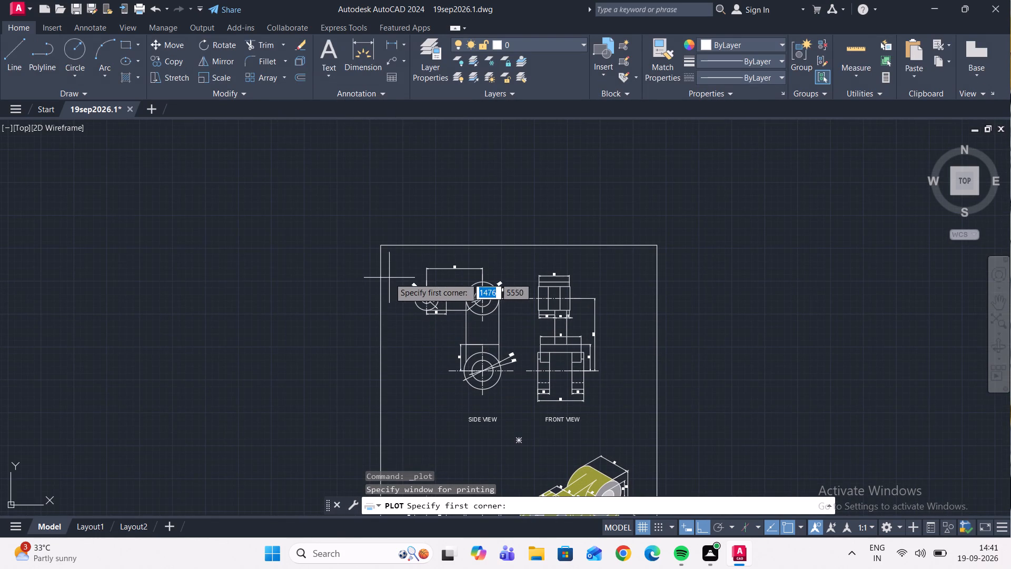
click(383, 245)
scroll(504, 363, down, 3)
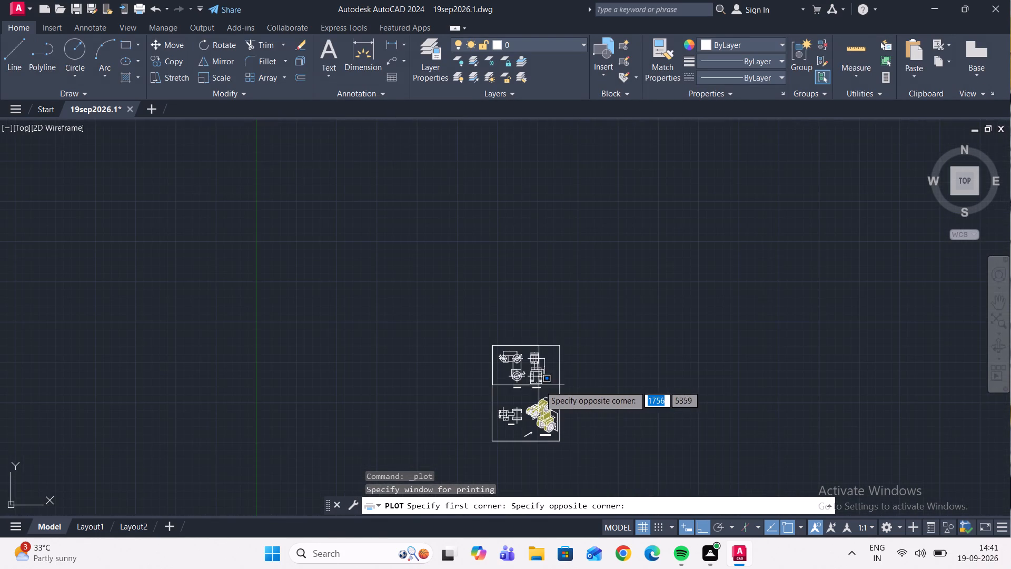
scroll(559, 446, up, 2)
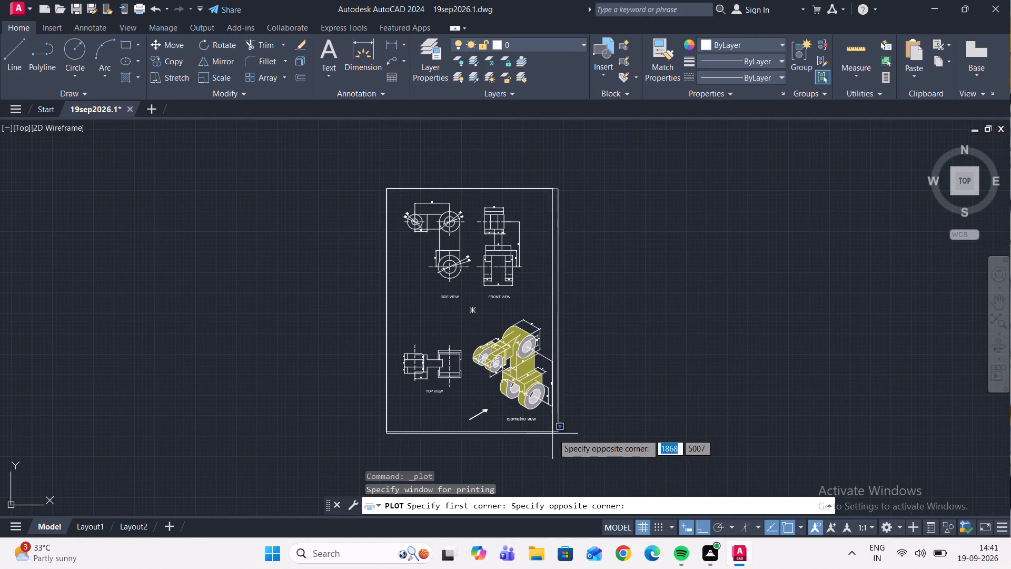
click(558, 432)
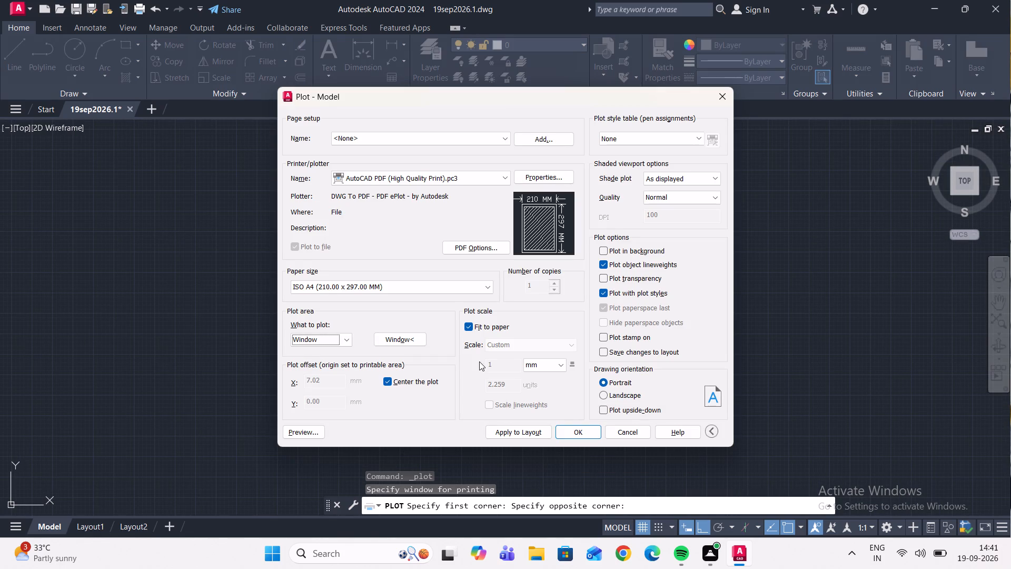
Preview the plot and check the adjusted 4 dimension on the isometric view's lower fork.
click(308, 433)
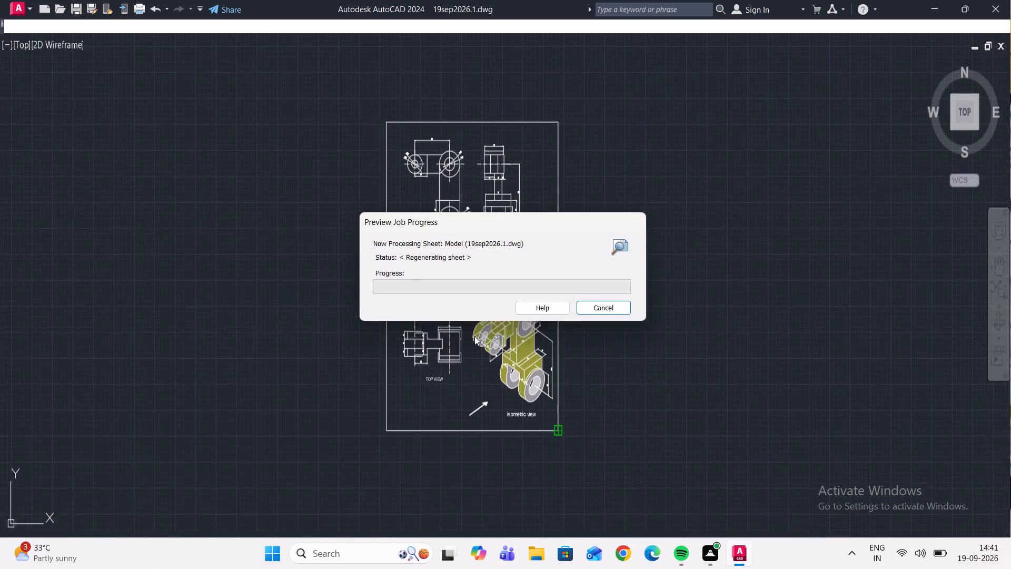
scroll(581, 405, up, 6)
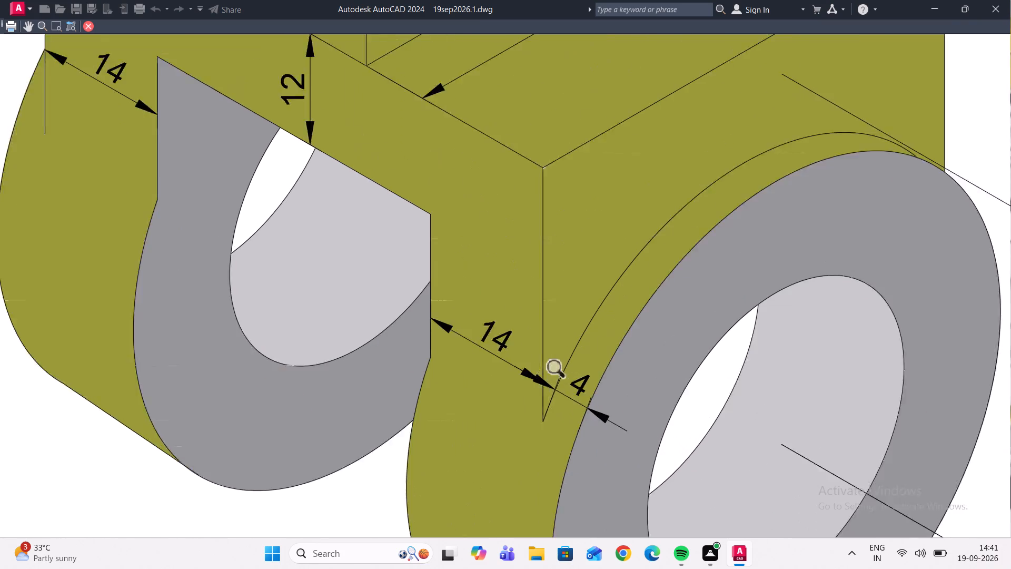
scroll(562, 372, up, 2)
scroll(563, 374, down, 4)
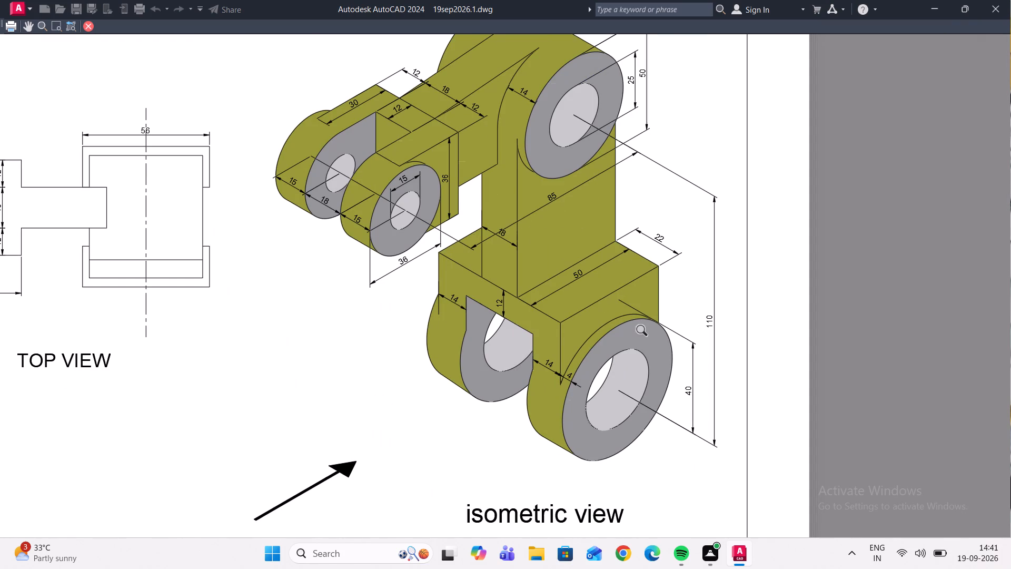
scroll(562, 384, up, 2)
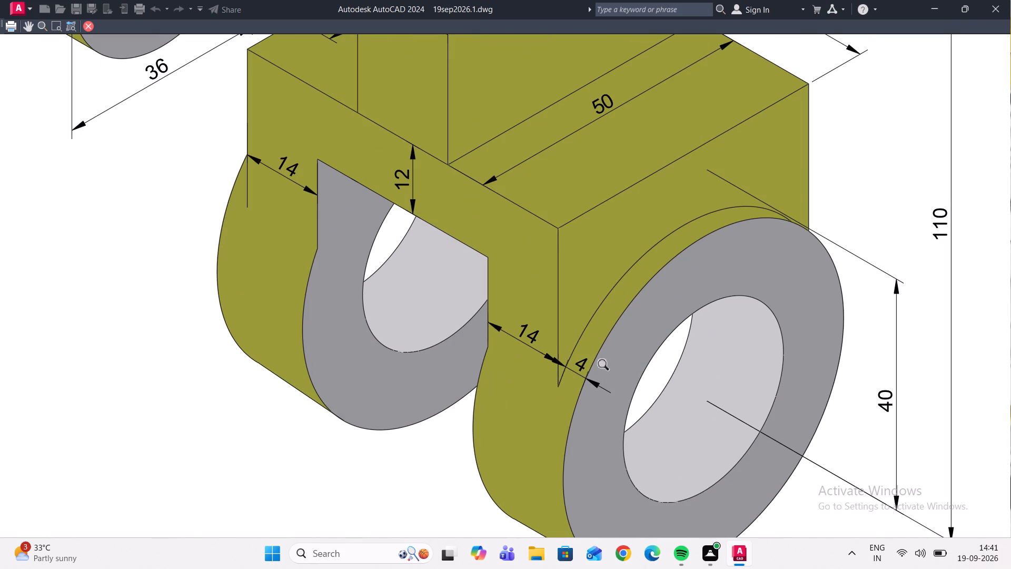
Examine the isometric view's dimensions in the plot preview, from the lower fork to the upper arm and small fork.
middle_drag(619, 339, 568, 377)
middle_drag(610, 442, 791, 501)
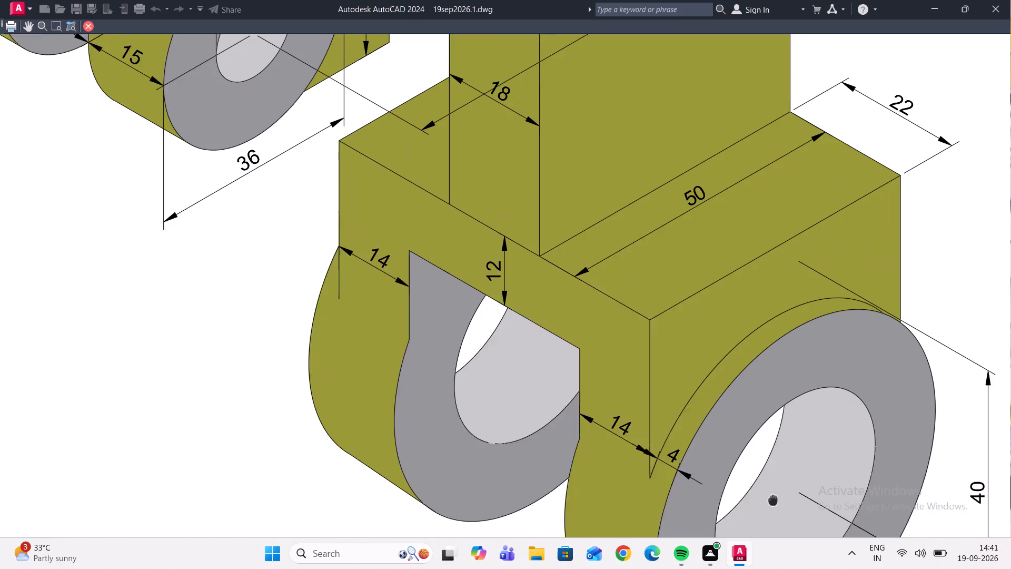
middle_drag(791, 501, 799, 496)
middle_drag(655, 346, 844, 459)
scroll(786, 390, down, 3)
middle_drag(777, 381, 749, 408)
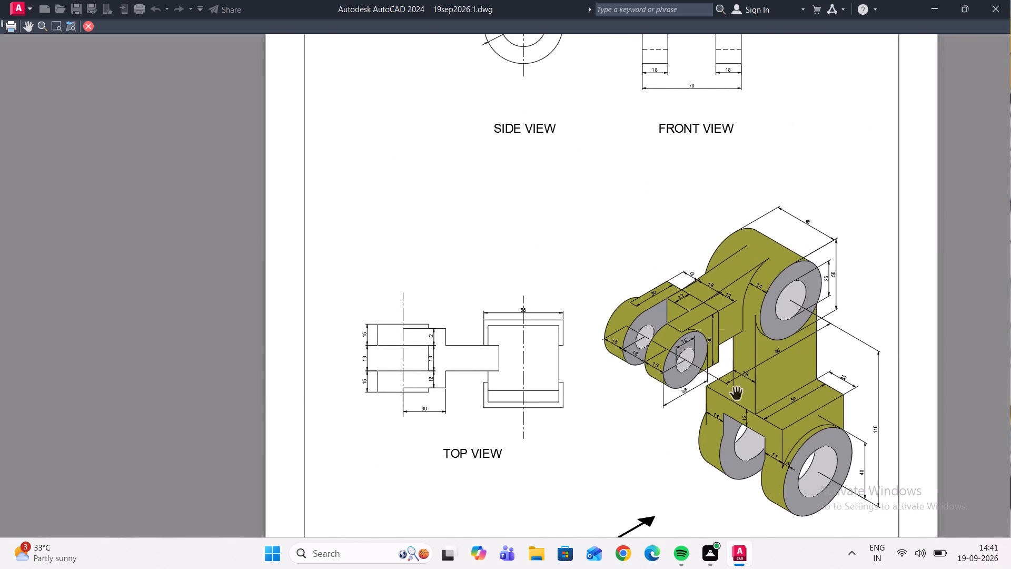
scroll(714, 338, up, 3)
middle_drag(647, 340, 647, 413)
middle_drag(854, 283, 627, 327)
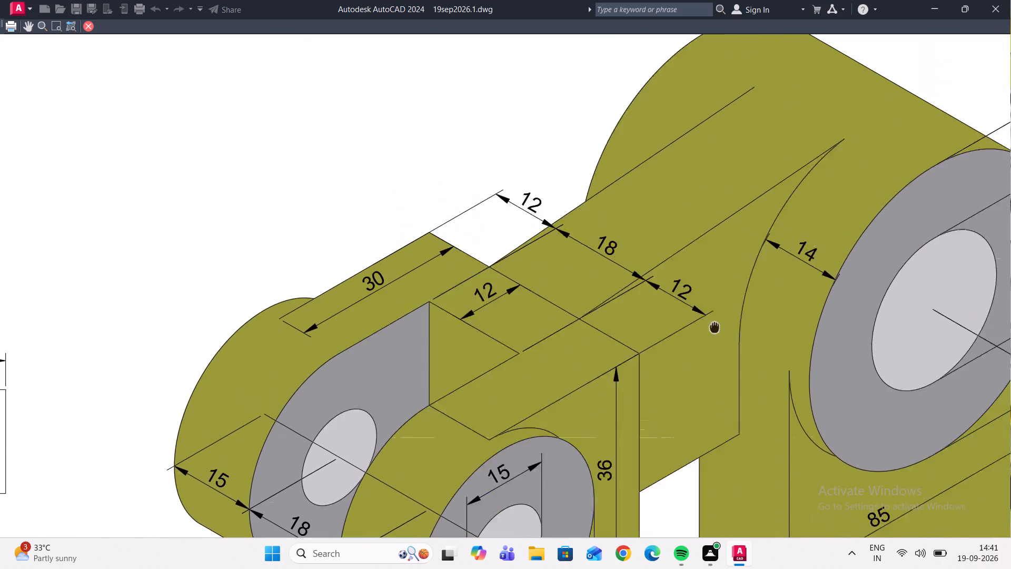
middle_drag(627, 327, 564, 308)
scroll(626, 315, down, 1)
middle_drag(629, 307, 757, 385)
middle_drag(638, 314, 770, 318)
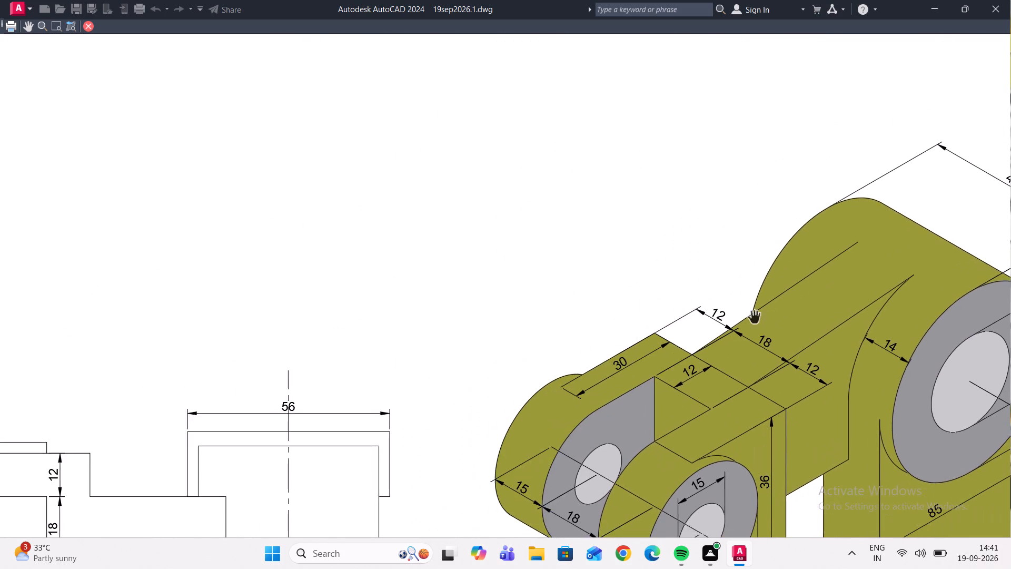
Examine the top view's dimensions in the plot preview and its placement beside the isometric view on the sheet.
scroll(651, 313, down, 3)
scroll(536, 390, up, 4)
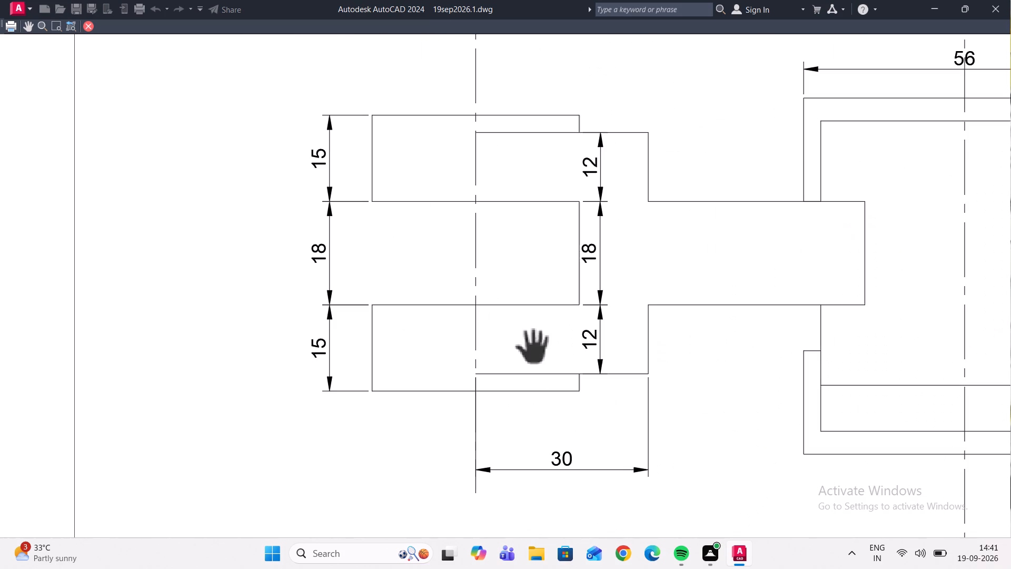
middle_drag(531, 349, 460, 442)
scroll(618, 322, down, 1)
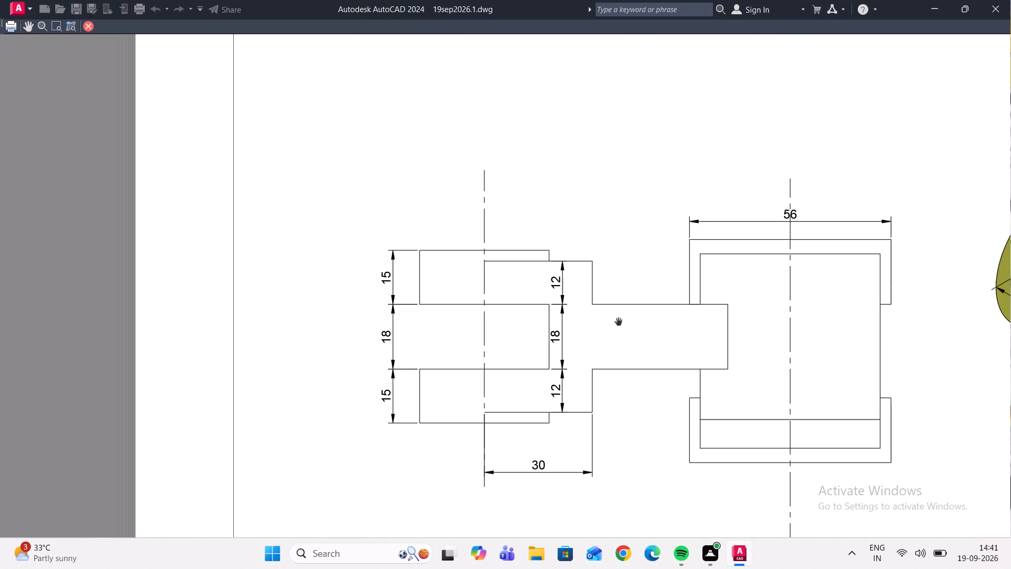
middle_drag(681, 345, 638, 395)
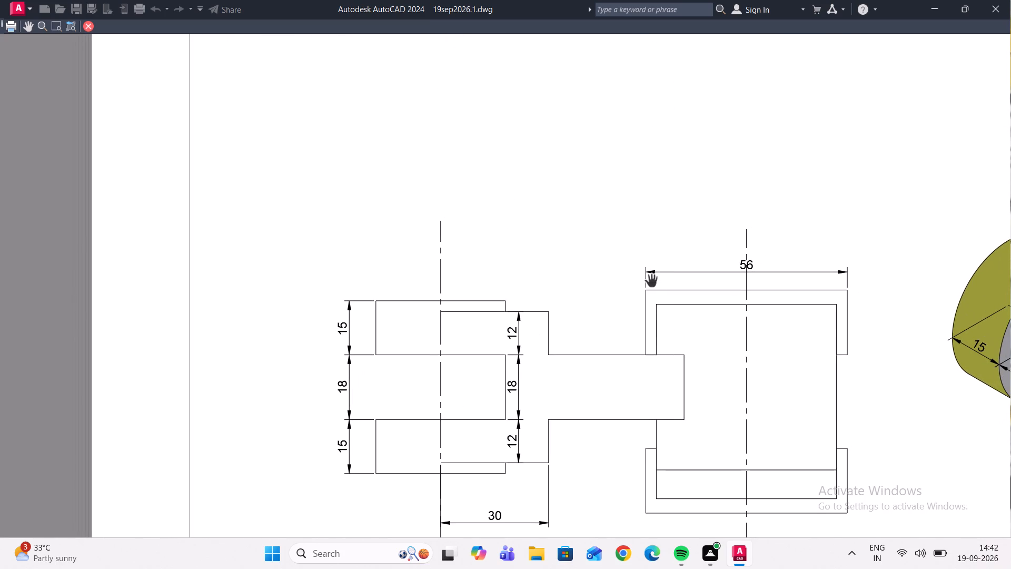
scroll(666, 243, down, 1)
middle_drag(666, 243, 646, 332)
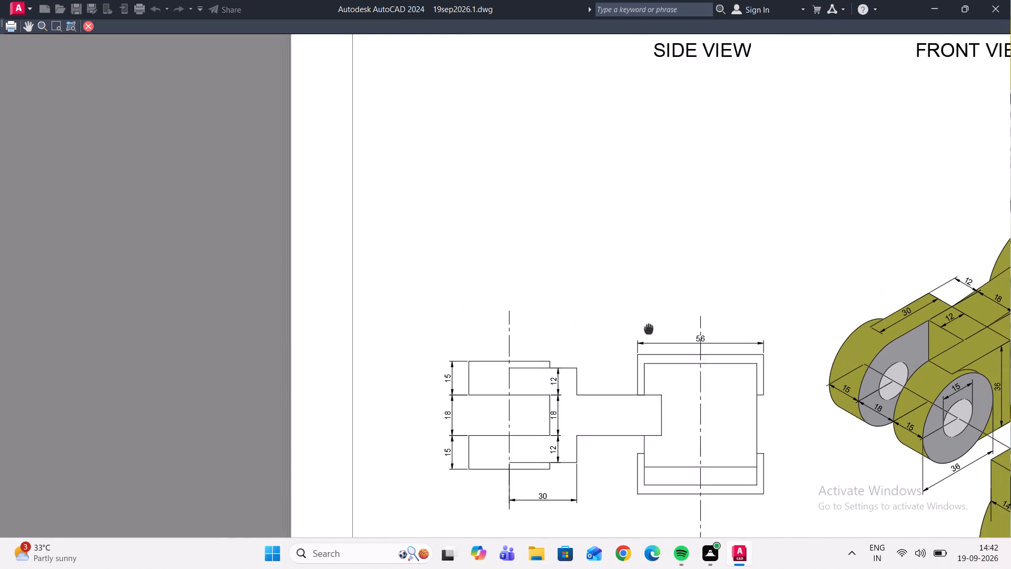
middle_drag(646, 332, 622, 342)
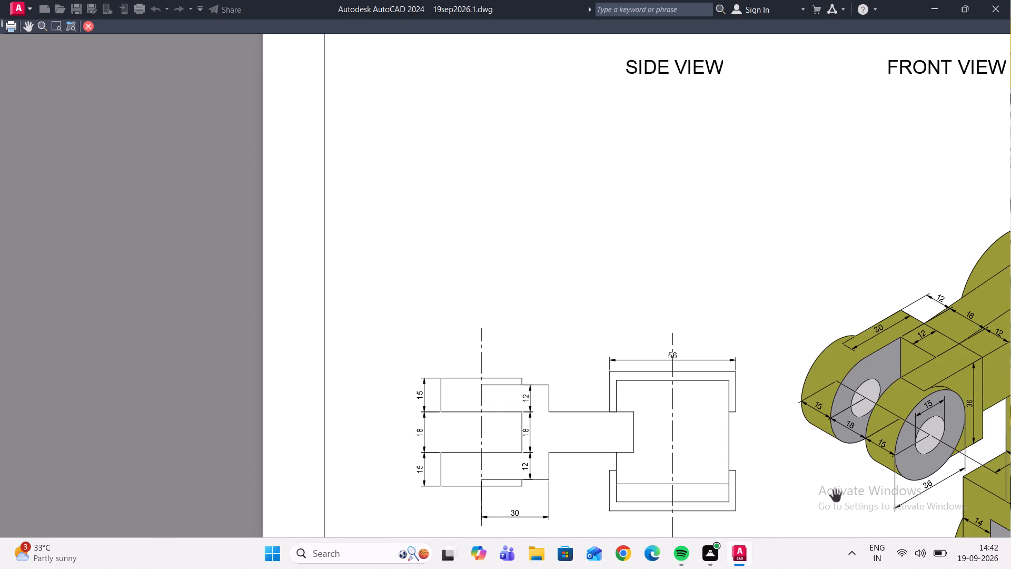
scroll(867, 382, down, 2)
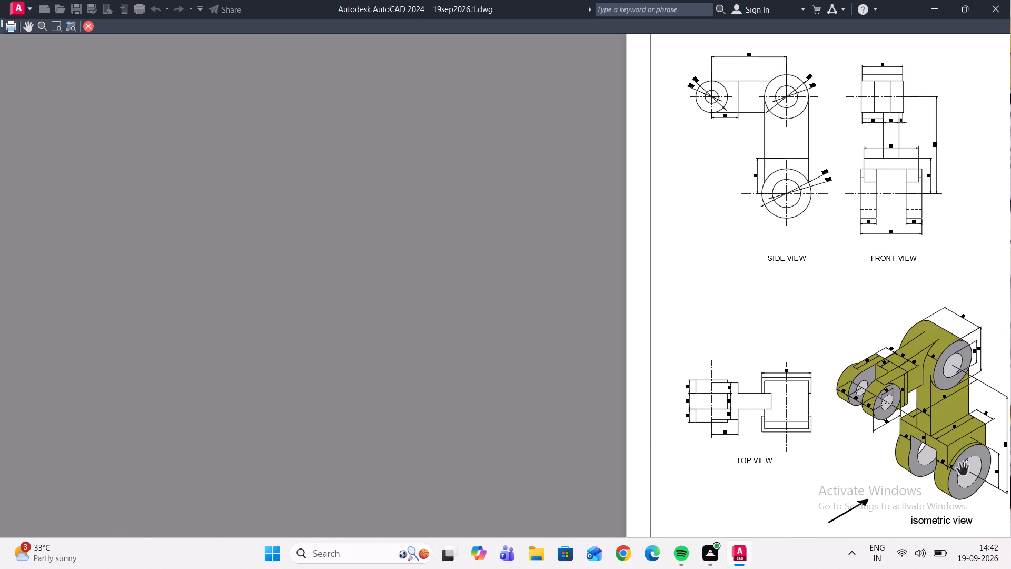
scroll(876, 505, up, 2)
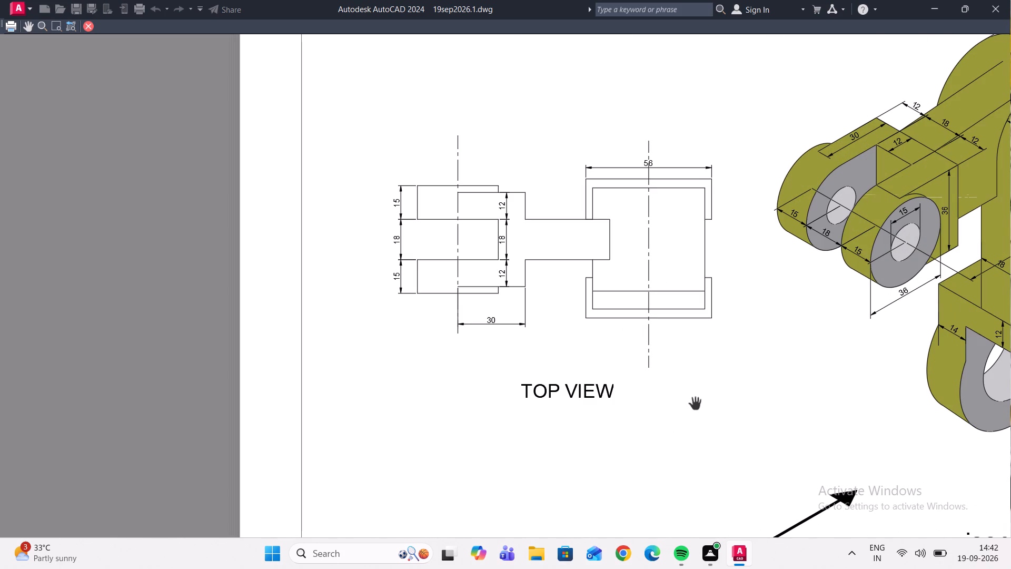
scroll(710, 341, down, 2)
middle_drag(716, 236, 692, 331)
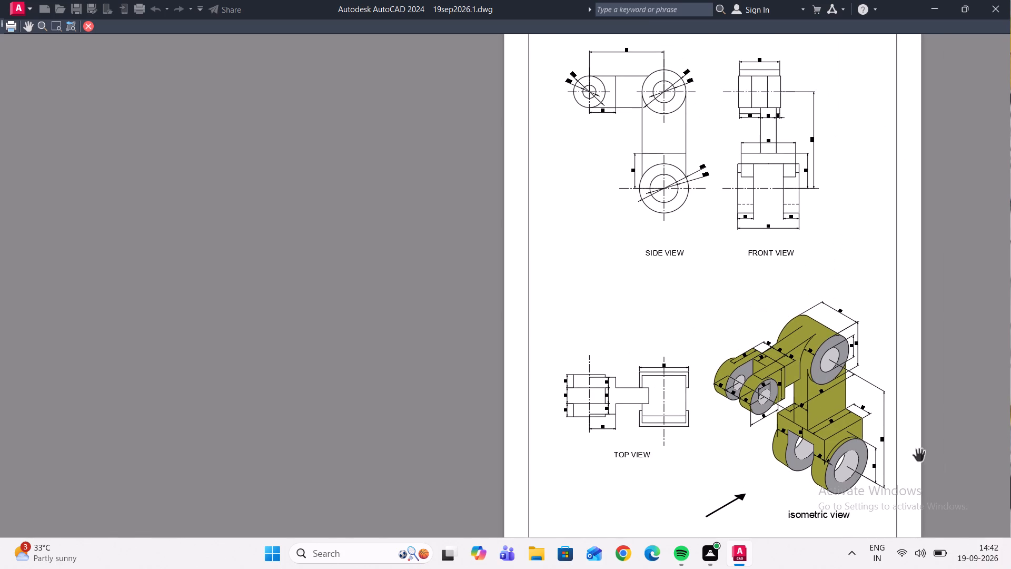
middle_drag(824, 391, 892, 362)
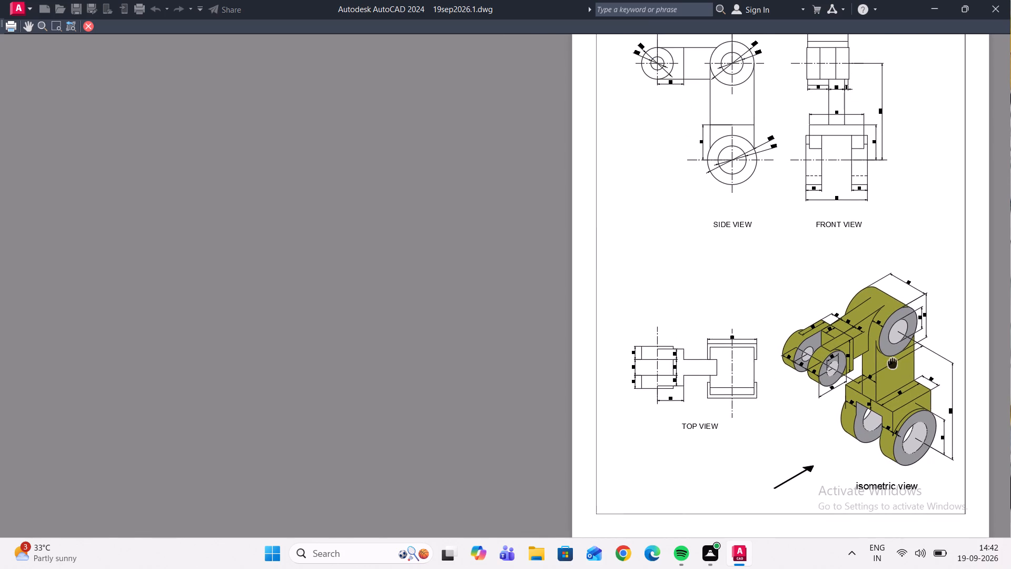
middle_drag(892, 362, 894, 353)
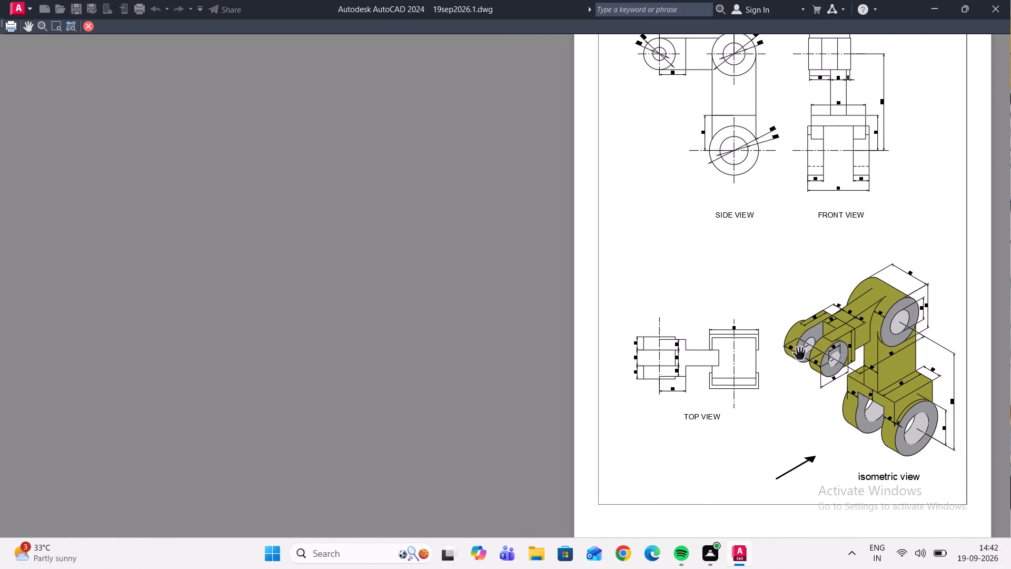
Examine the side view's and front view's dimensions and their placement inside the border in the plot preview.
scroll(760, 289, down, 1)
middle_drag(753, 264, 691, 303)
scroll(631, 175, up, 2)
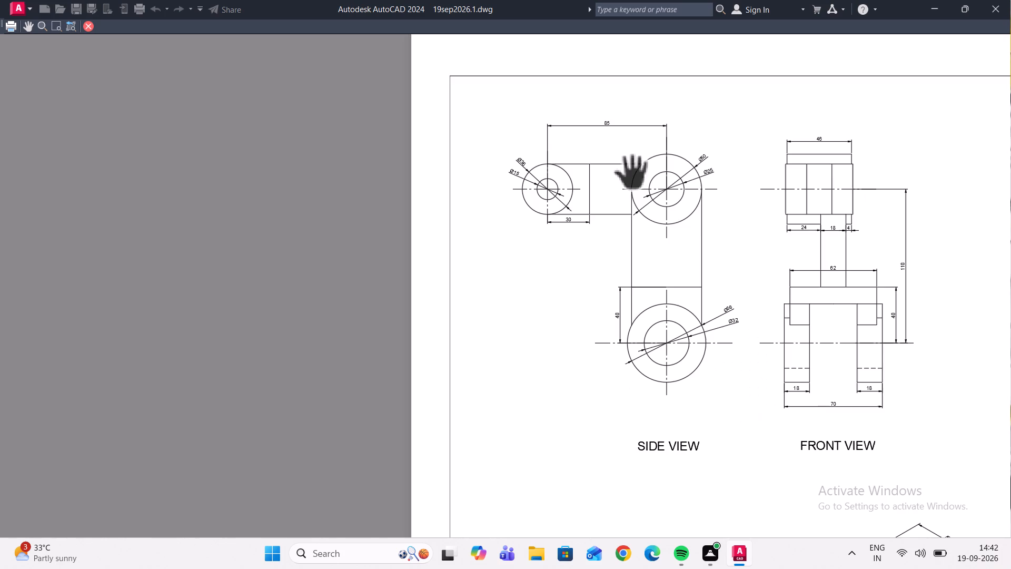
scroll(609, 101, up, 4)
scroll(570, 198, up, 2)
scroll(562, 166, down, 5)
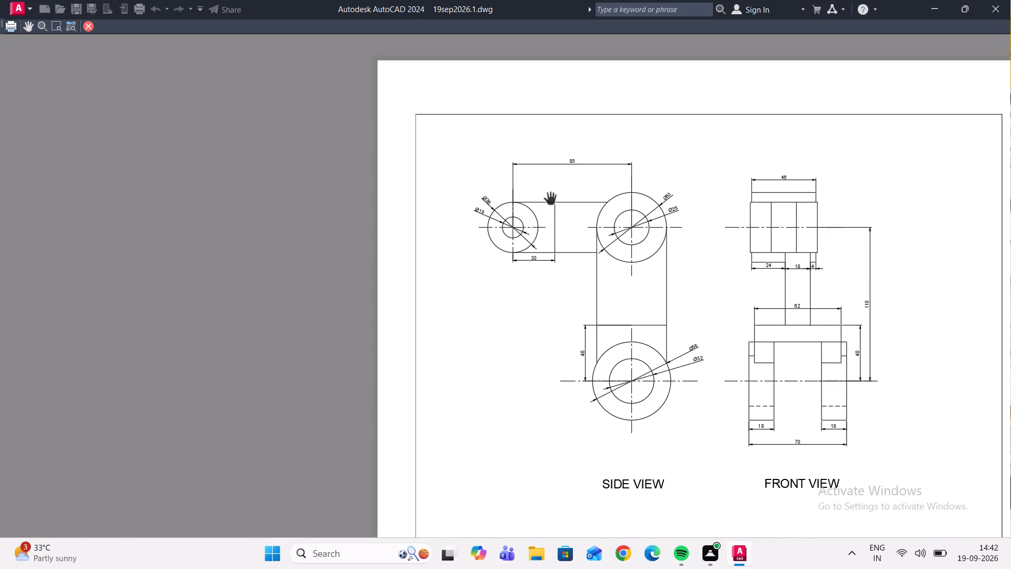
scroll(545, 211, up, 2)
middle_drag(544, 211, 481, 253)
middle_drag(729, 235, 612, 253)
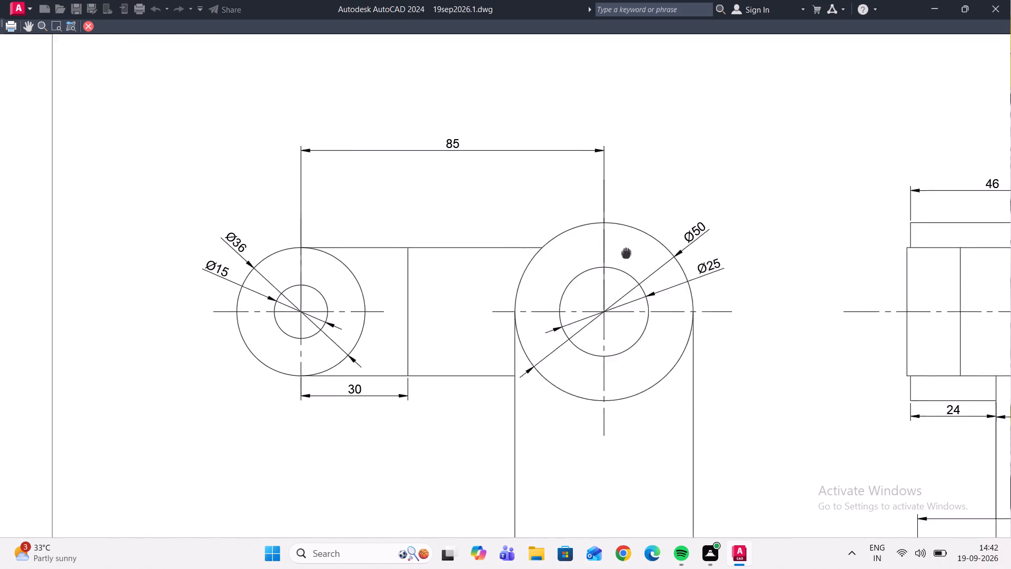
middle_drag(612, 253, 562, 243)
scroll(721, 225, down, 2)
middle_drag(738, 204, 626, 218)
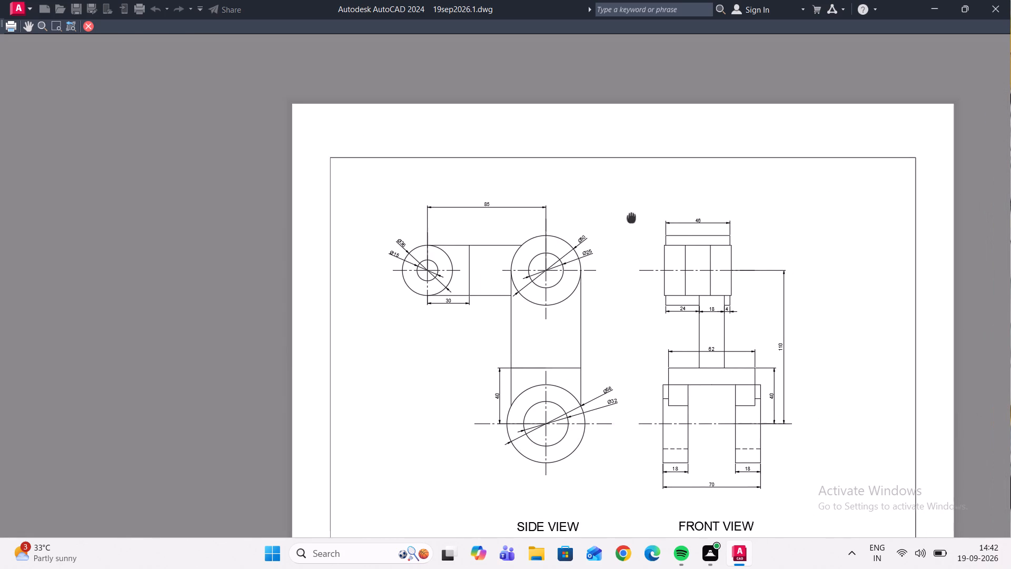
middle_drag(626, 218, 618, 219)
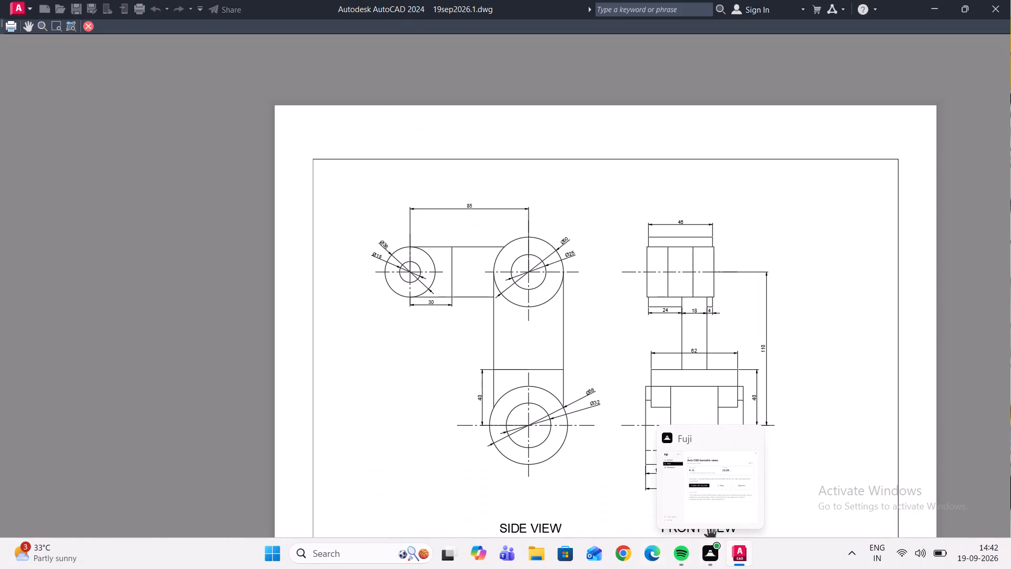
Plot the previewed sheet to 19sep2026.1-Model.pdf in the Documents folder and close the resulting PDF.
click(11, 26)
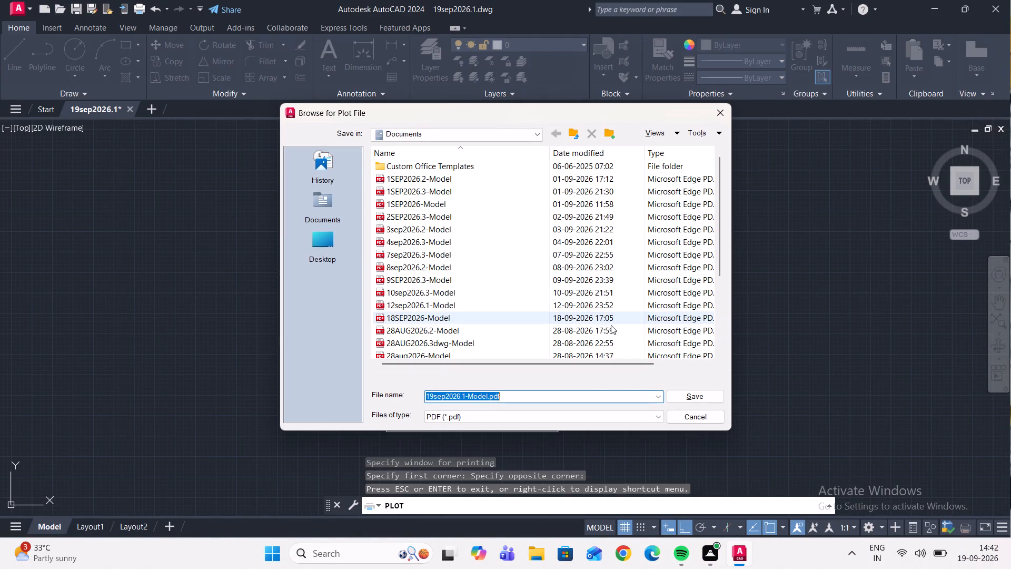
click(699, 396)
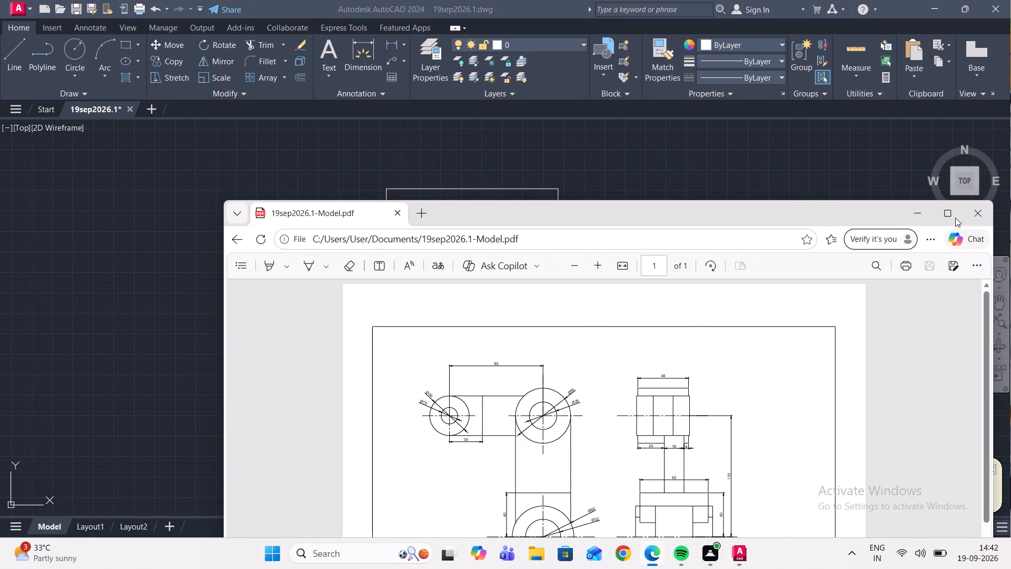
click(975, 210)
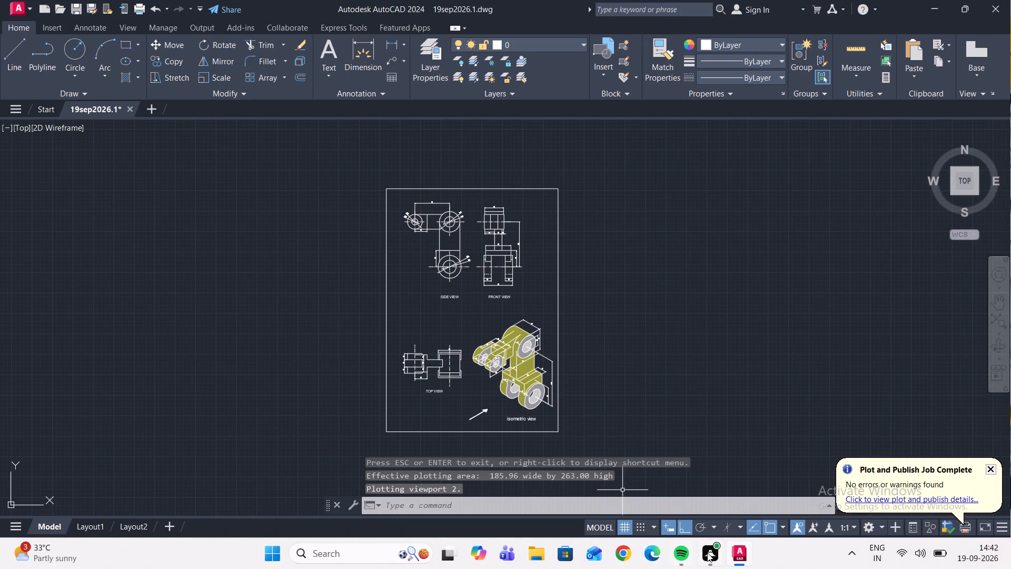